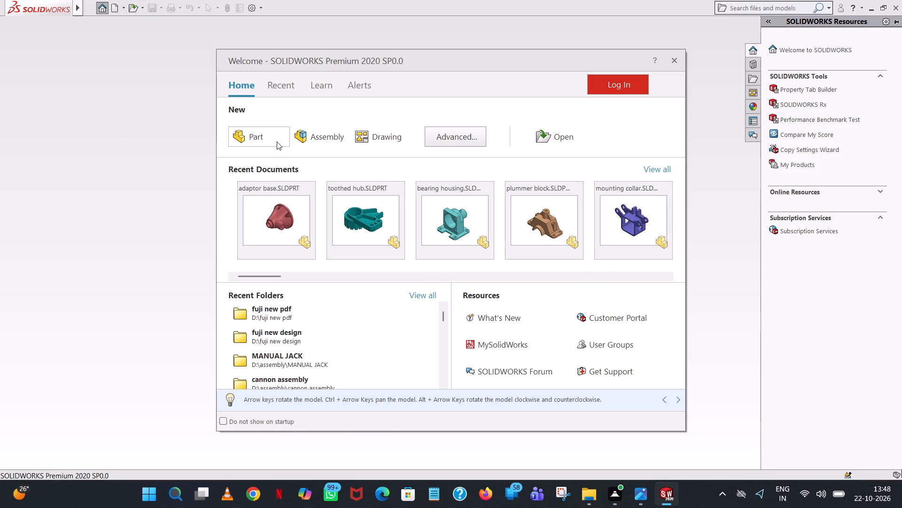
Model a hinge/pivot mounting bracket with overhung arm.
Create a new part document.
{"action": "double_click", "coordinate": [277, 142]}
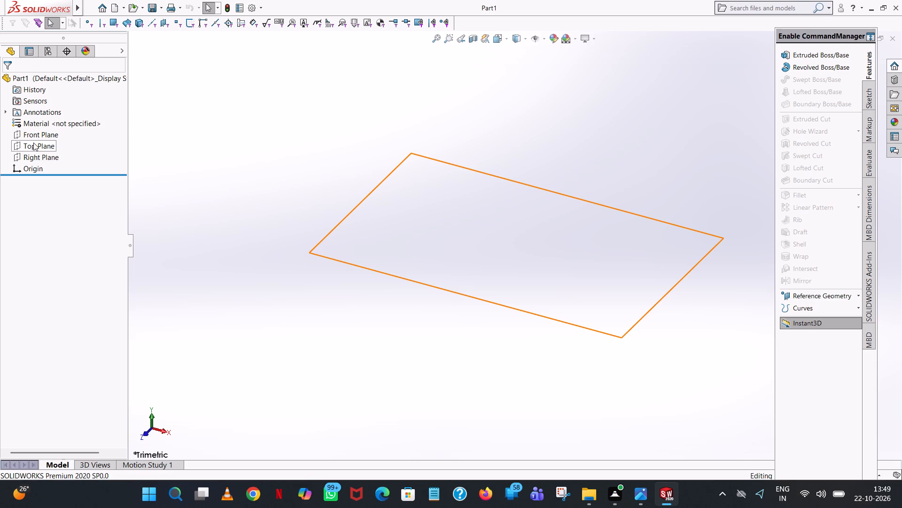
Select the Top Plane of the new part as the reference plane to work on.
{"action": "left_click", "coordinate": [33, 143]}
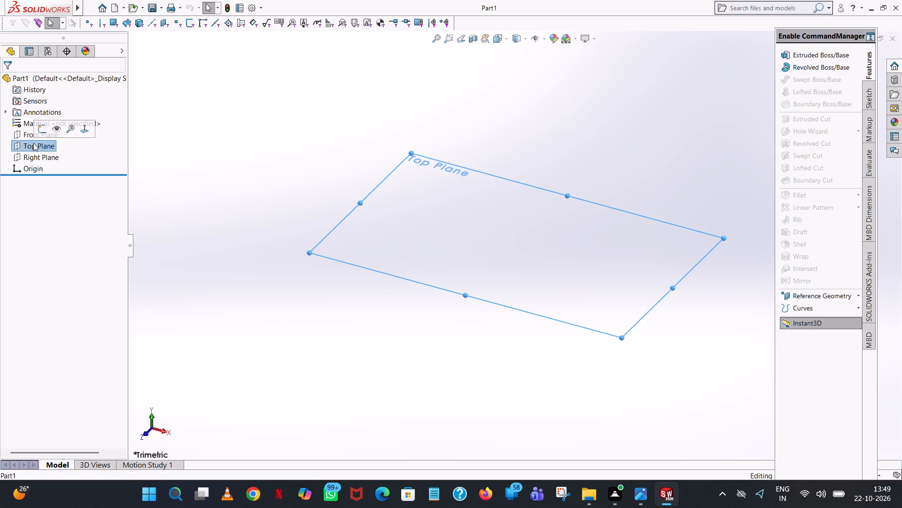
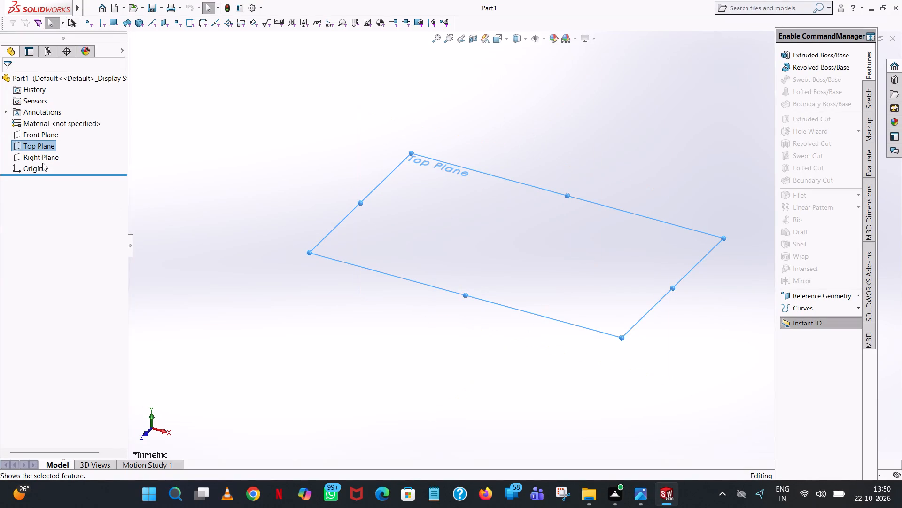
Start a new sketch on the Top Plane.
{"action": "left_click", "coordinate": [44, 143]}
{"action": "left_click", "coordinate": [52, 130]}
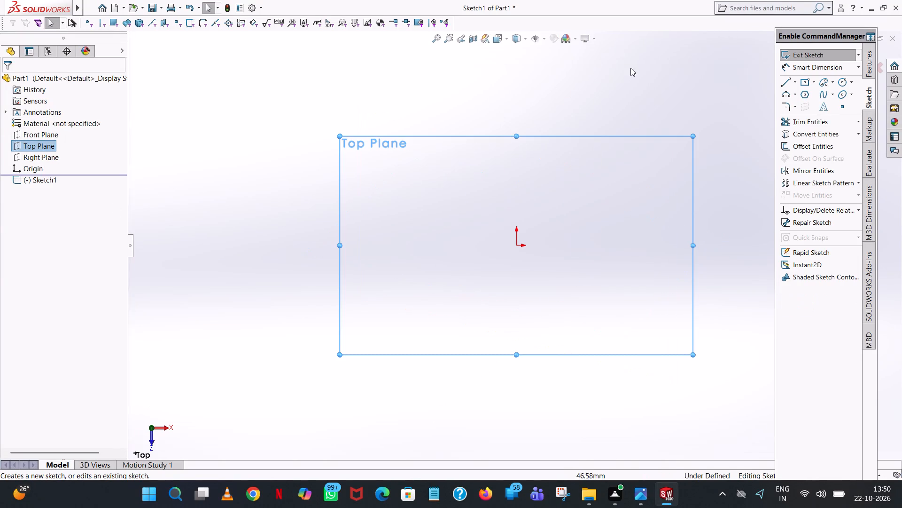
Draw a horizontal line from the origin in the positive X direction with a length of 40 mm.
{"action": "left_click", "coordinate": [785, 84]}
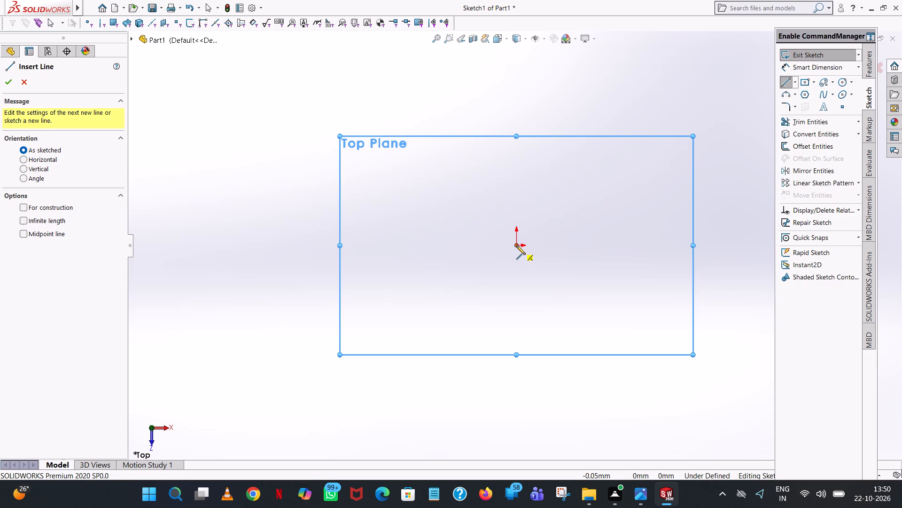
{"action": "left_click", "coordinate": [516, 246]}
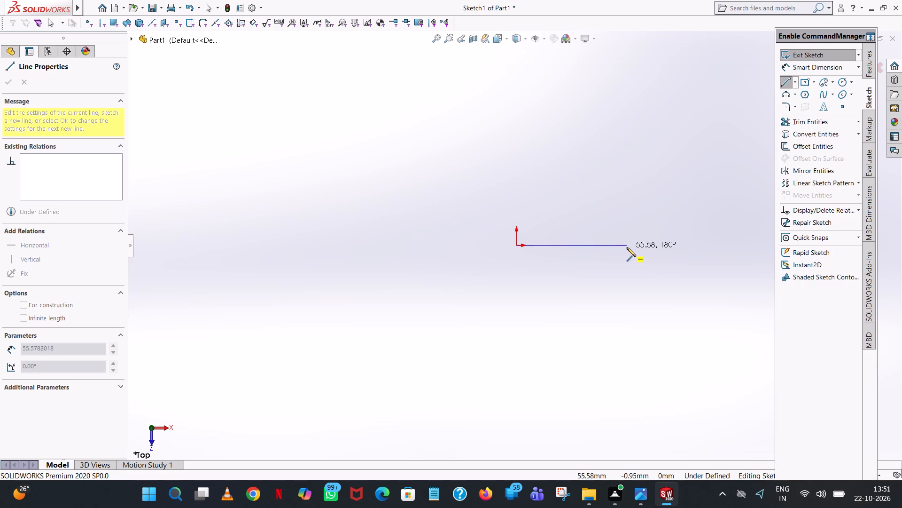
{"action": "left_click", "coordinate": [642, 246]}
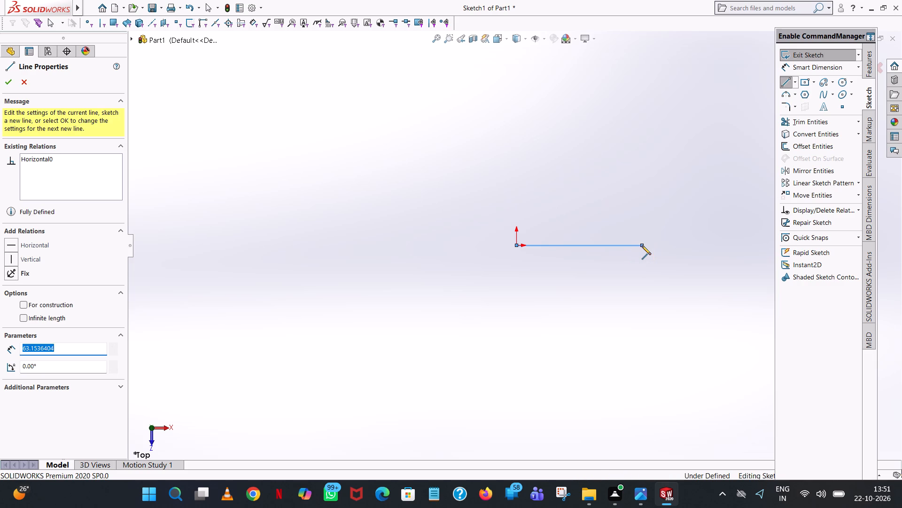
{"action": "type", "text": "80"}
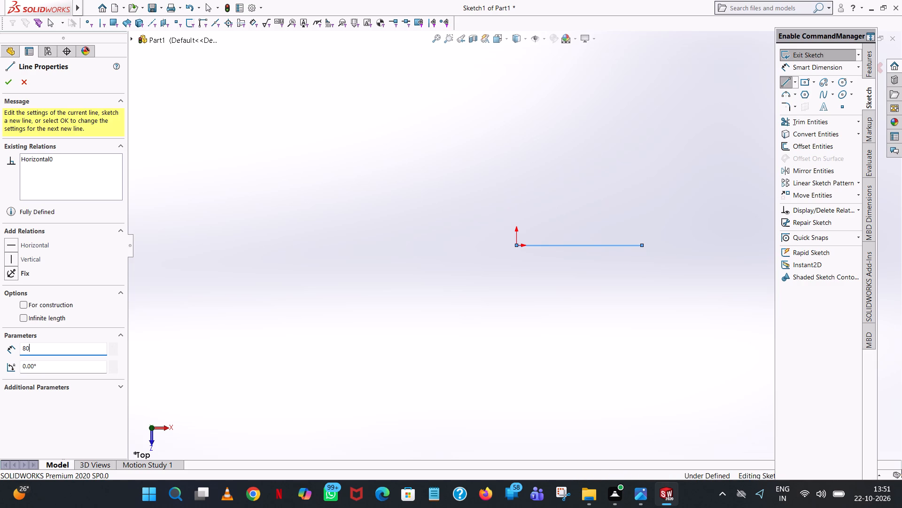
{"action": "key", "text": "BackSpace"}
{"action": "key", "text": "BackSpace"}
{"action": "type", "text": "40"}
{"action": "key", "text": "Return"}
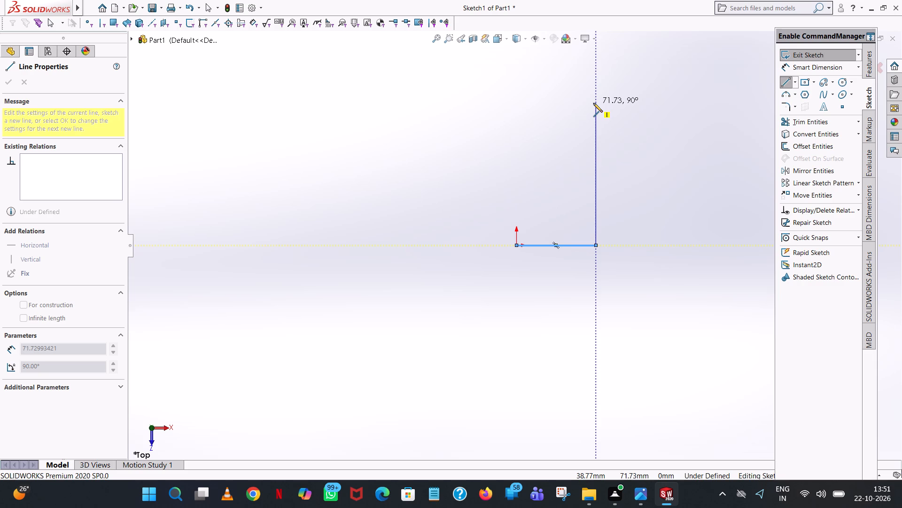
Continue the line chain with a vertical line upward of 110/2 mm and a horizontal line of 80 mm back past the origin.
{"action": "left_click", "coordinate": [593, 103]}
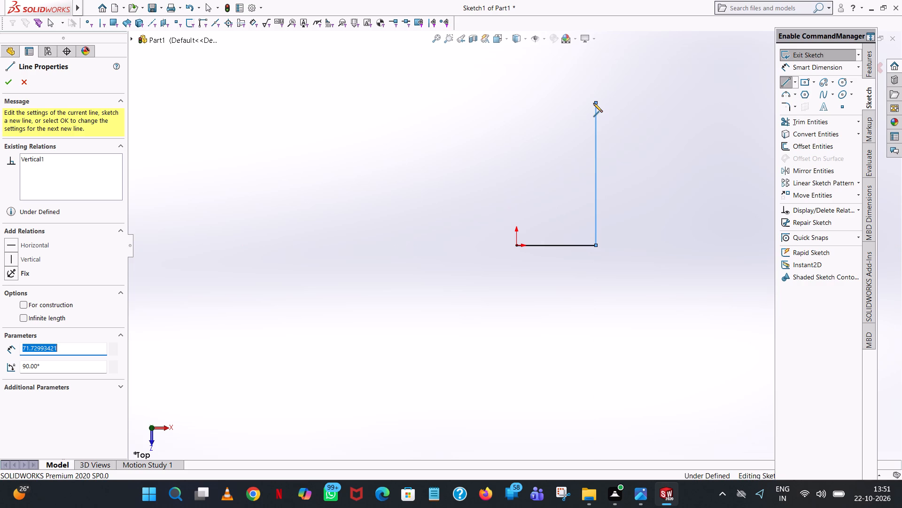
{"action": "type", "text": "110"}
{"action": "type", "text": "/2"}
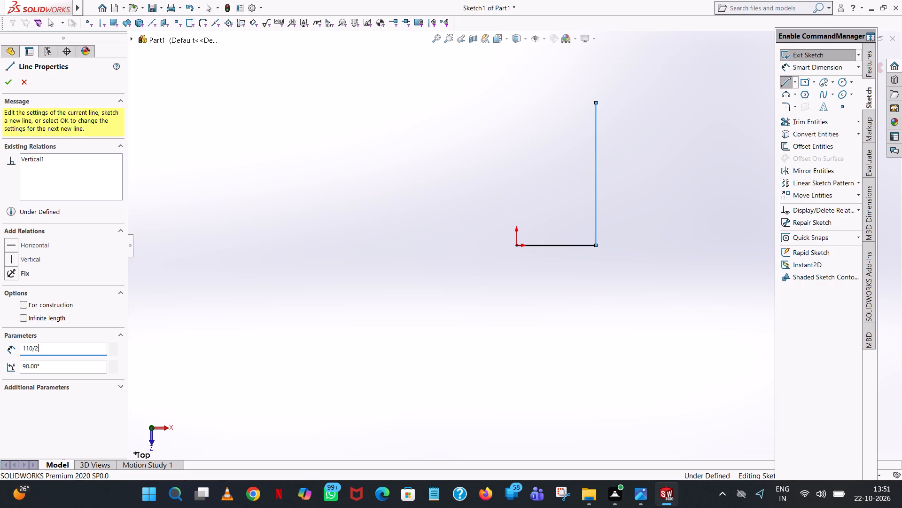
{"action": "key", "text": "Return"}
{"action": "left_click", "coordinate": [407, 134]}
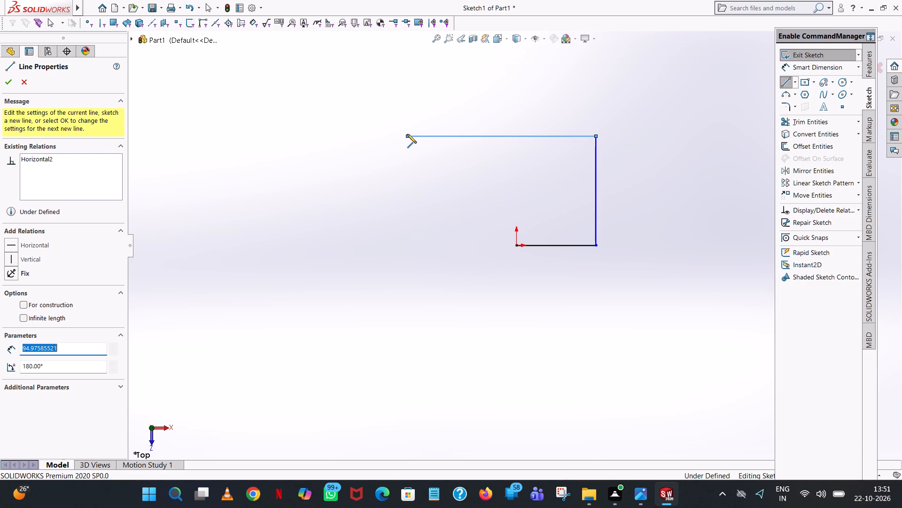
{"action": "type", "text": "80"}
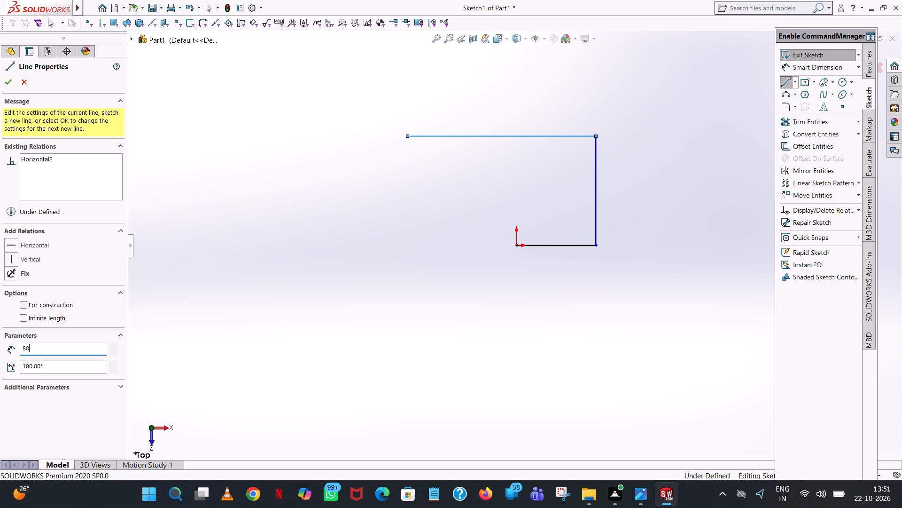
{"action": "key", "text": "Return"}
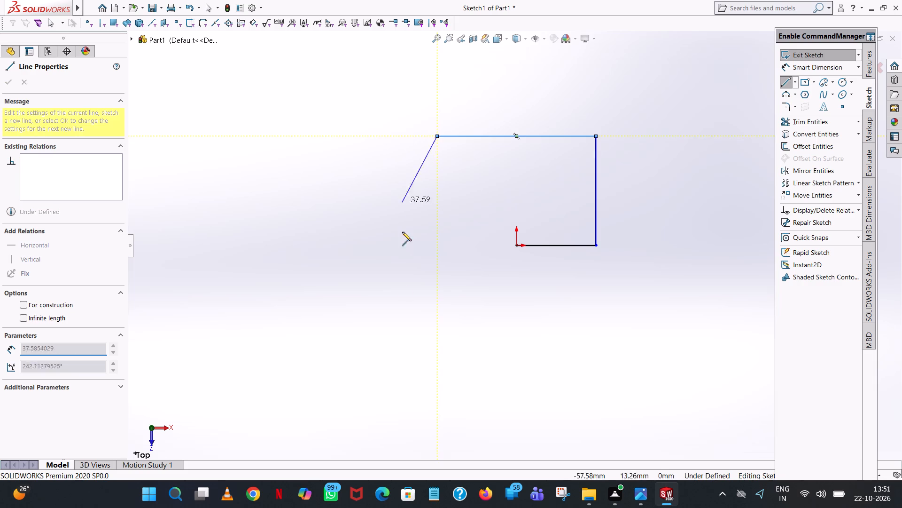
Close the rectangle with a 110 mm vertical line downward, an 80 mm bottom line and a vertical line up to the 40 mm line's end.
{"action": "left_click", "coordinate": [437, 347]}
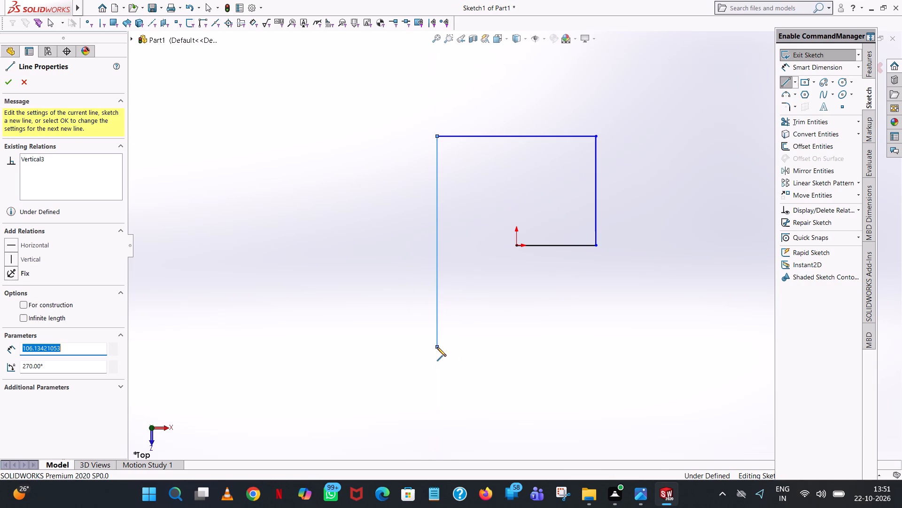
{"action": "type", "text": "110"}
{"action": "key", "text": "Return"}
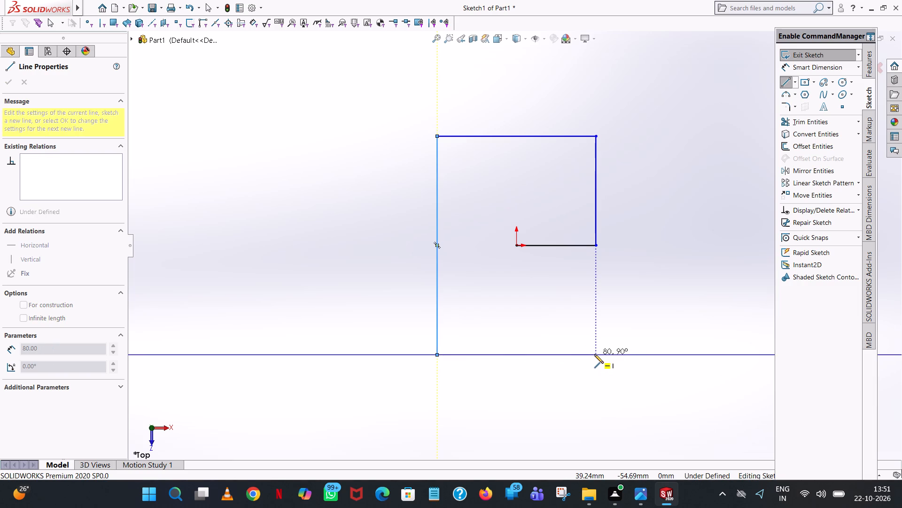
{"action": "left_click", "coordinate": [594, 354]}
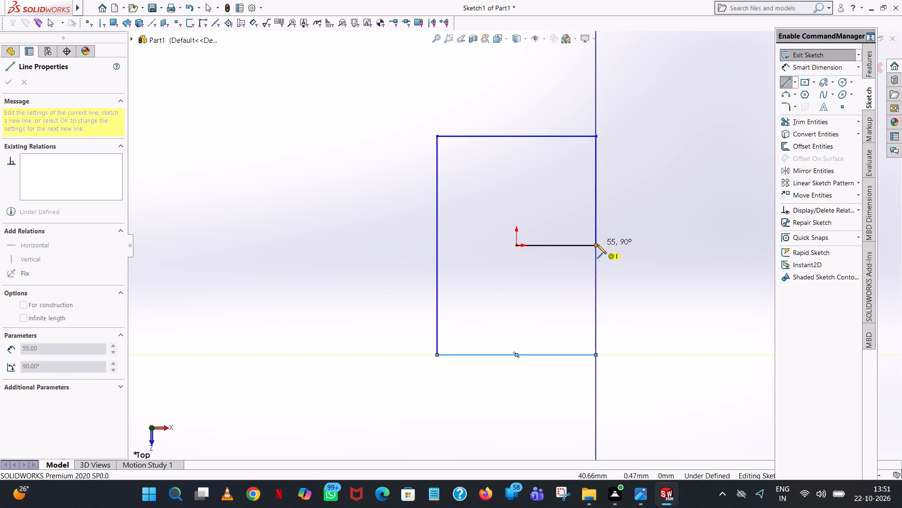
{"action": "left_click", "coordinate": [595, 244]}
{"action": "right_click", "coordinate": [595, 244]}
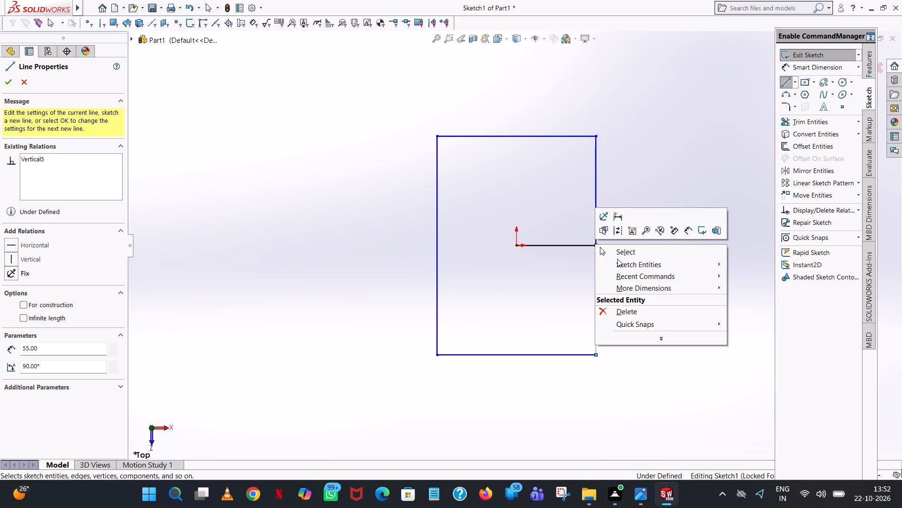
{"action": "left_click", "coordinate": [617, 259]}
{"action": "left_click", "coordinate": [626, 248]}
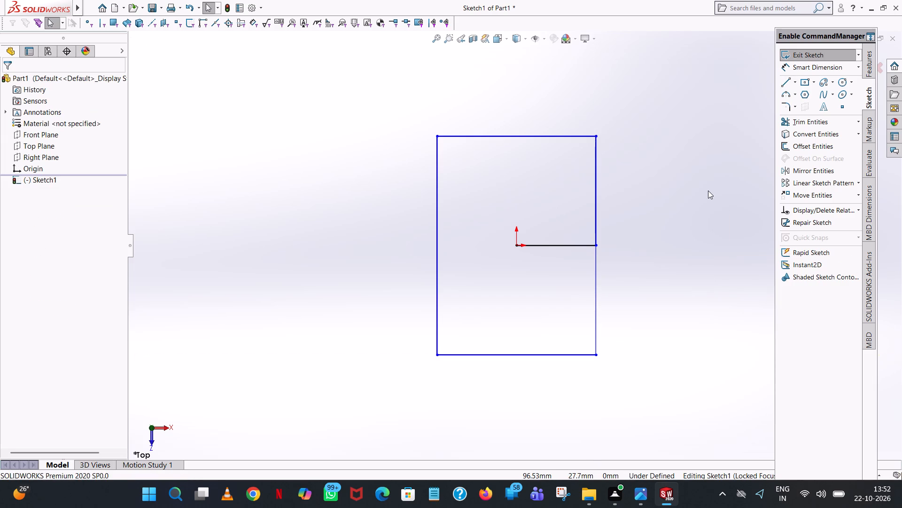
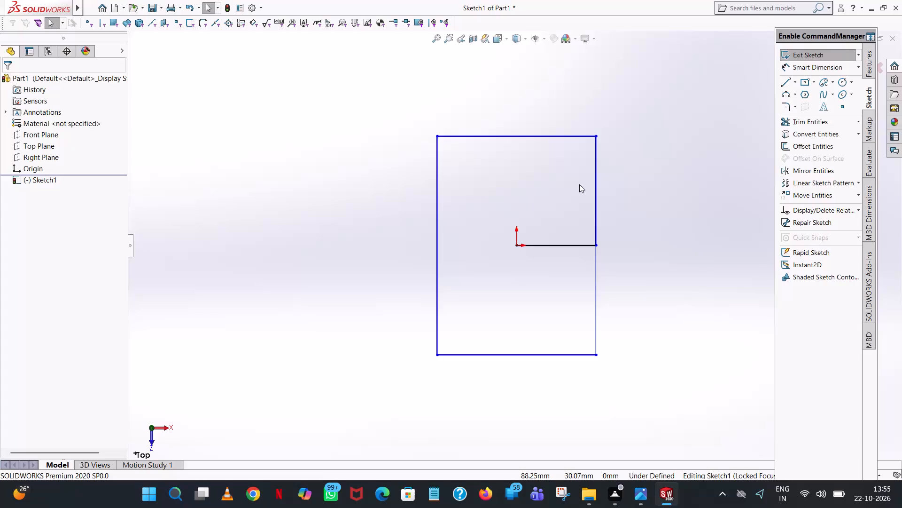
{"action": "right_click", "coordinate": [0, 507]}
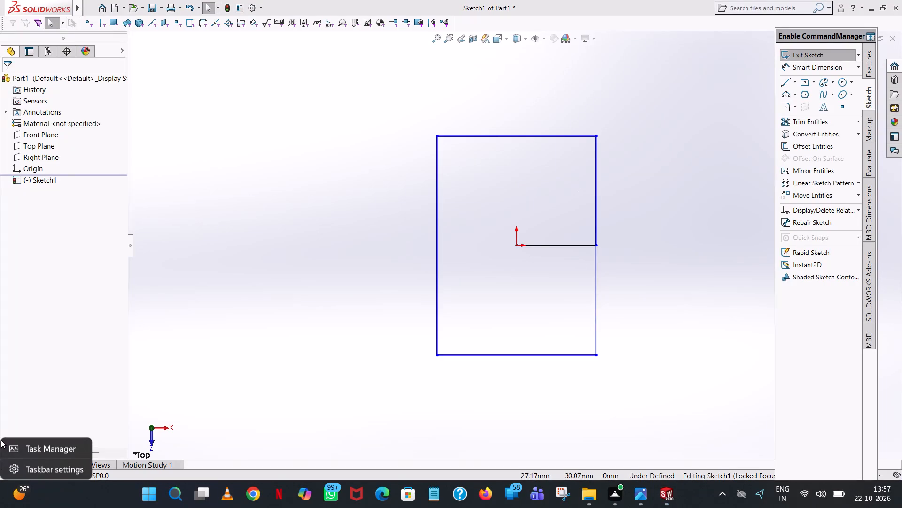
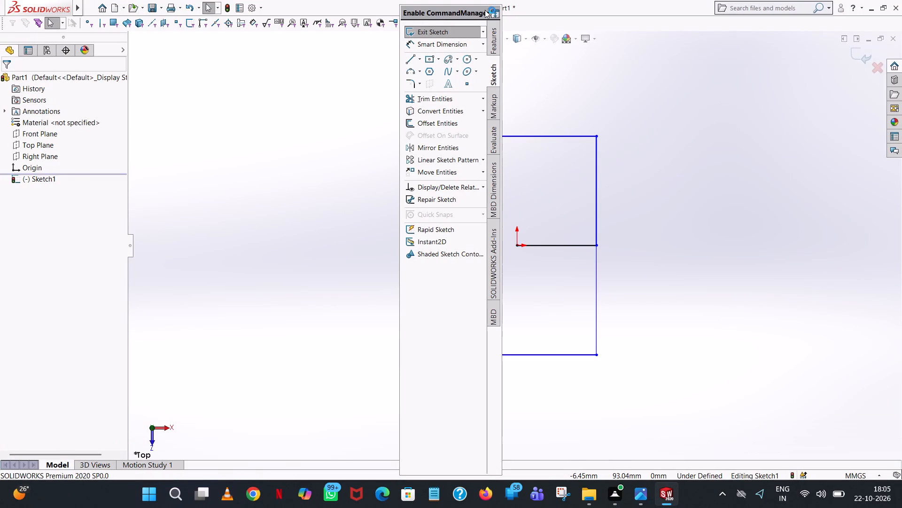
Move the floating CommandManager away from the sketch so it sits vertically beside the graphics area.
{"action": "left_click_drag", "start_coordinate": [420, 9], "coordinate": [872, 0]}
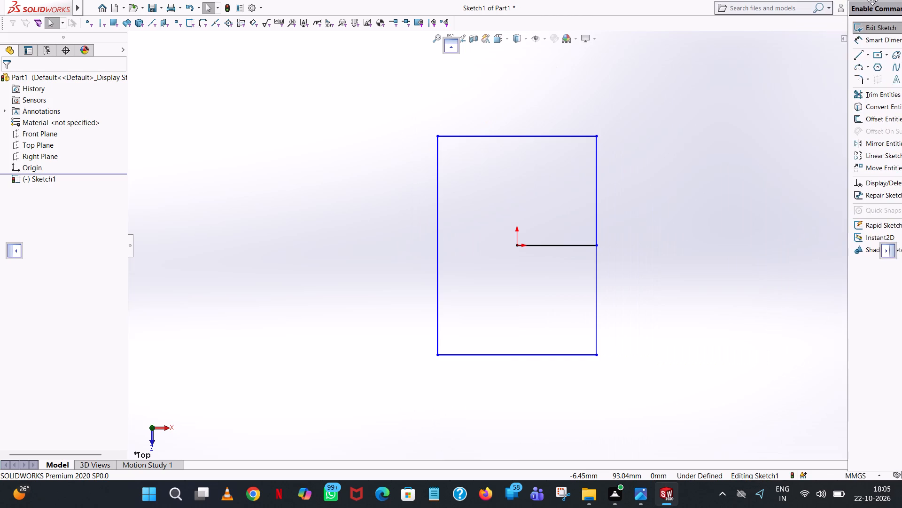
{"action": "left_click_drag", "start_coordinate": [872, 0], "coordinate": [813, 3]}
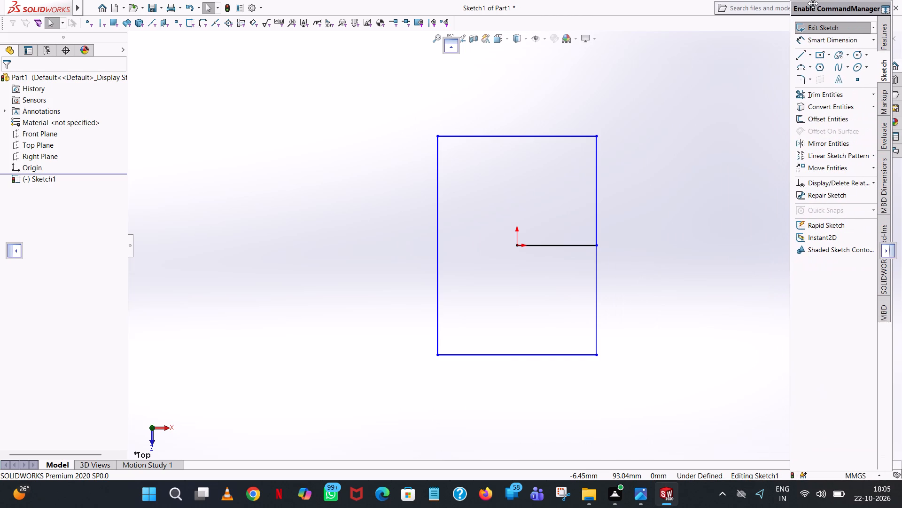
{"action": "left_click_drag", "start_coordinate": [813, 3], "coordinate": [819, 2]}
{"action": "left_click", "coordinate": [712, 278]}
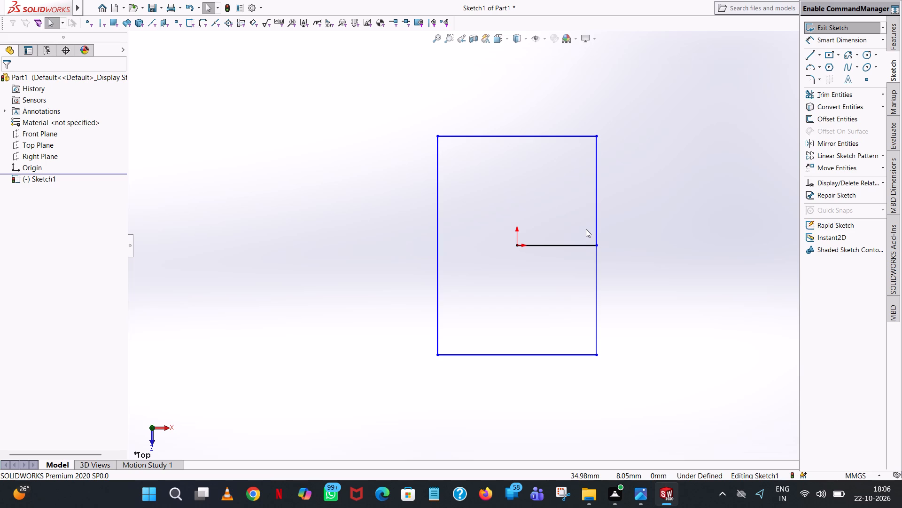
Trim away the horizontal line running from the origin to the rectangle's side using Trim to closest.
{"action": "left_click", "coordinate": [811, 99]}
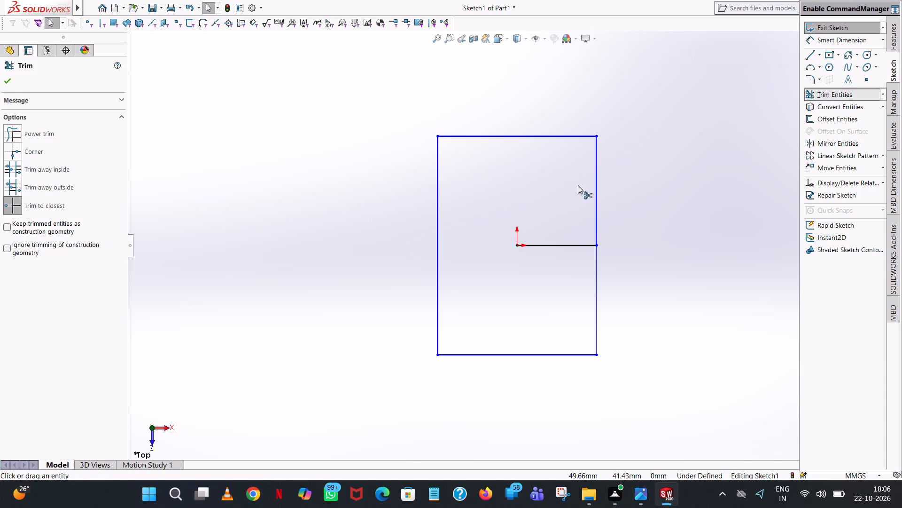
{"action": "left_click", "coordinate": [568, 243]}
{"action": "left_click", "coordinate": [561, 246]}
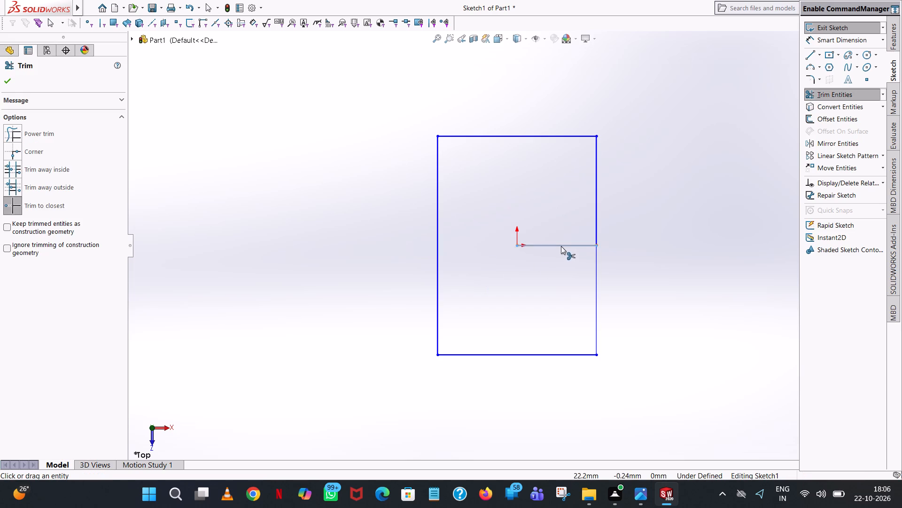
{"action": "left_click", "coordinate": [2, 90]}
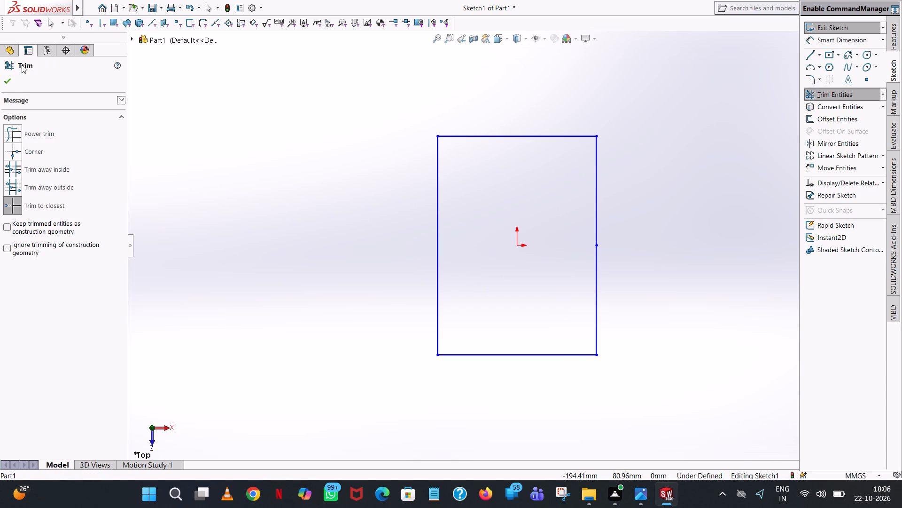
{"action": "left_click", "coordinate": [2, 82]}
Dimension the rectangle's horizontal edge as 80 mm and its vertical edge as 110 mm.
{"action": "left_click", "coordinate": [826, 42]}
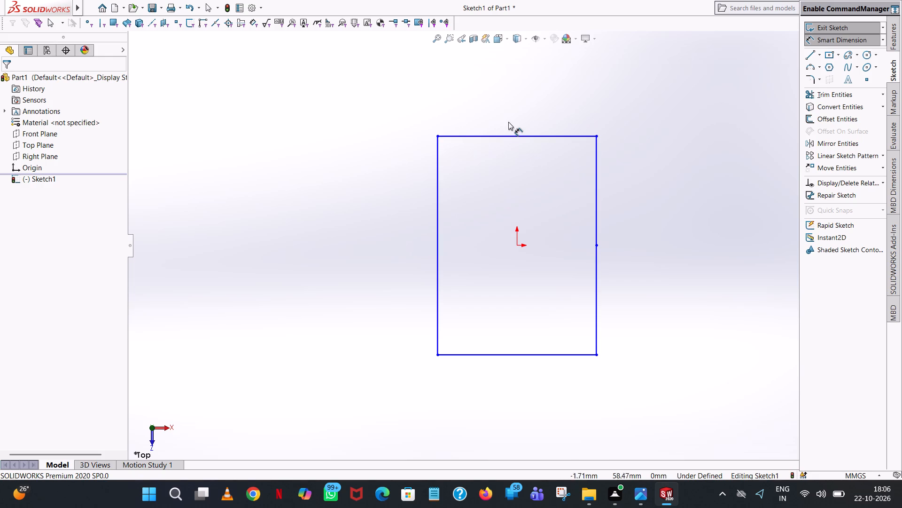
{"action": "left_click", "coordinate": [507, 136]}
{"action": "left_click", "coordinate": [505, 83]}
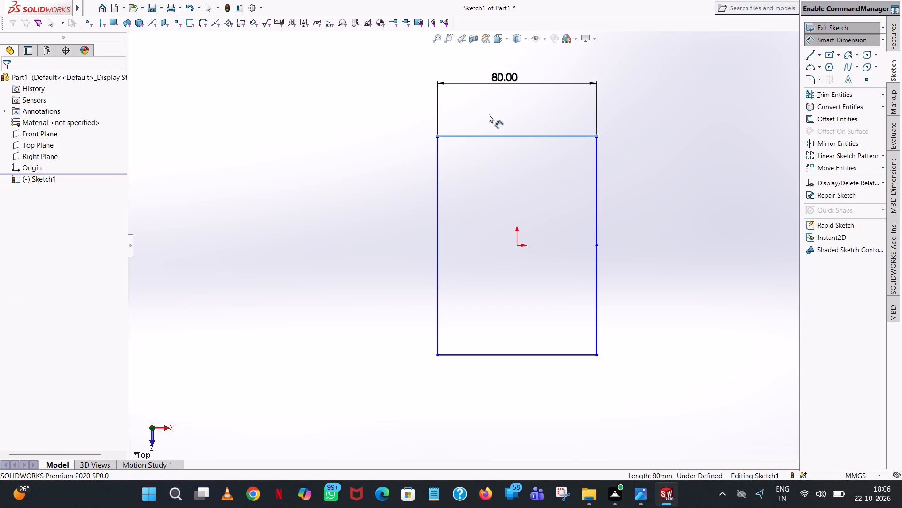
{"action": "left_click", "coordinate": [460, 69]}
{"action": "left_click", "coordinate": [236, 127]}
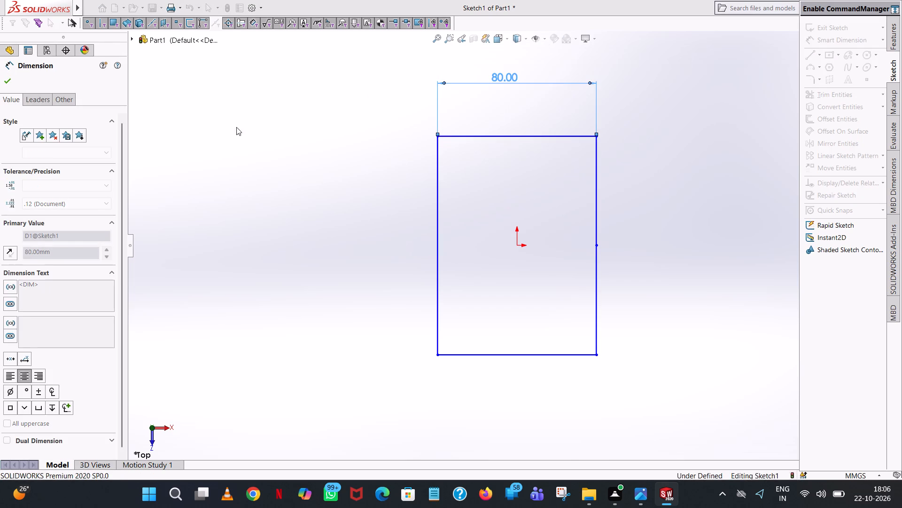
{"action": "left_click", "coordinate": [438, 243]}
{"action": "left_click", "coordinate": [337, 245]}
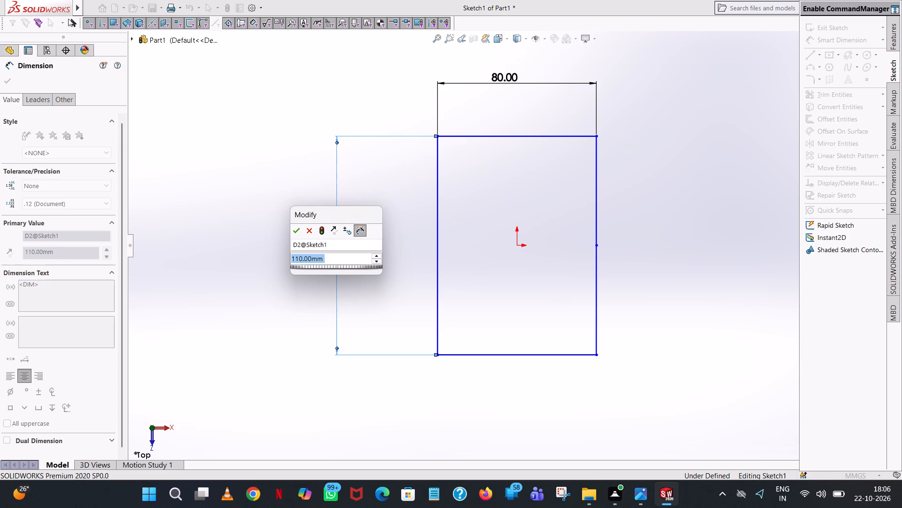
{"action": "left_click", "coordinate": [293, 235]}
{"action": "left_click", "coordinate": [229, 89]}
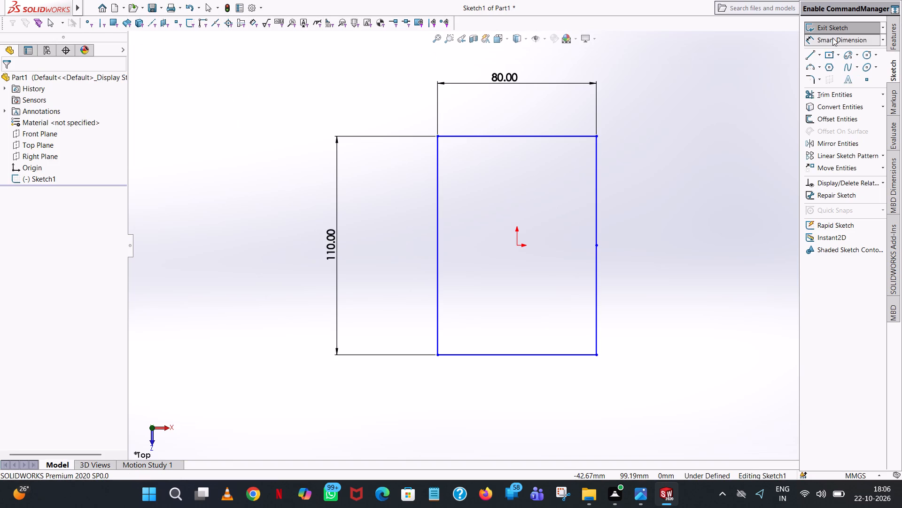
Locate the rectangle from the origin with 55 mm to its upper edge and 40 mm to its left edge.
{"action": "left_click", "coordinate": [505, 138]}
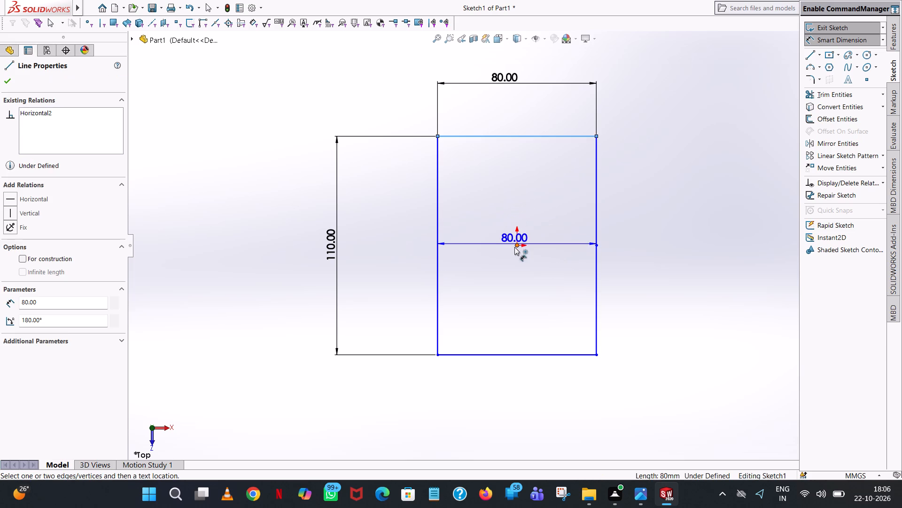
{"action": "left_click", "coordinate": [516, 246]}
{"action": "left_click", "coordinate": [663, 204]}
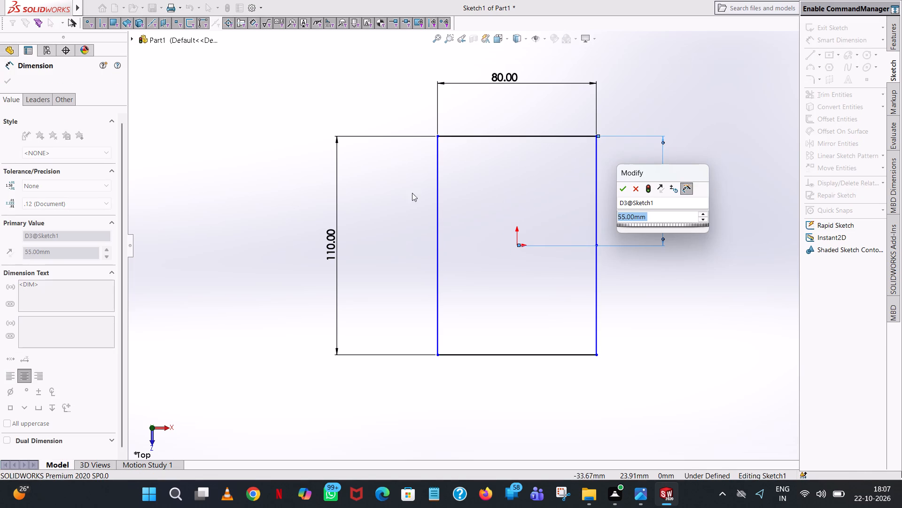
{"action": "left_click", "coordinate": [625, 186]}
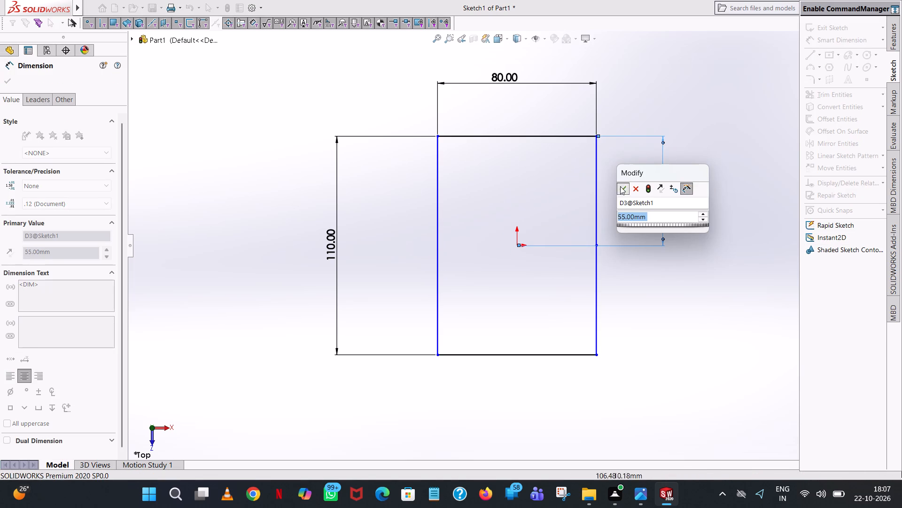
{"action": "left_click", "coordinate": [639, 69]}
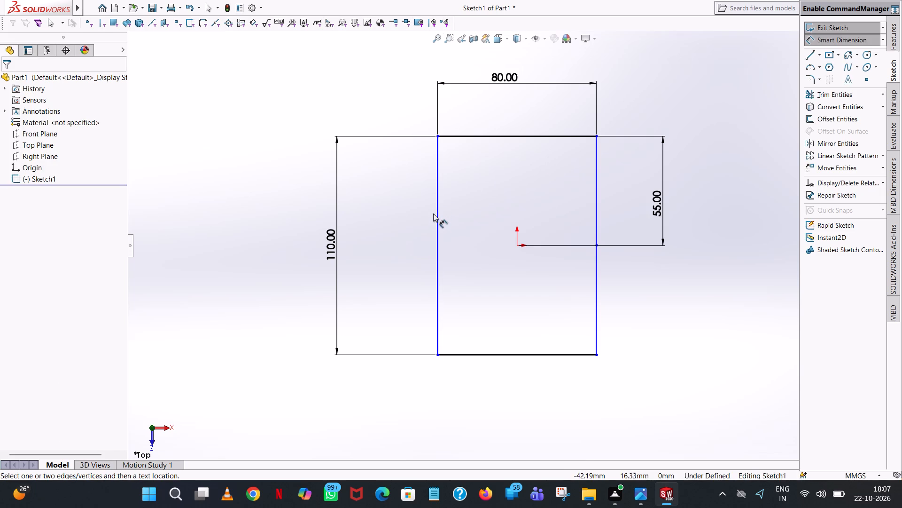
{"action": "left_click", "coordinate": [435, 219]}
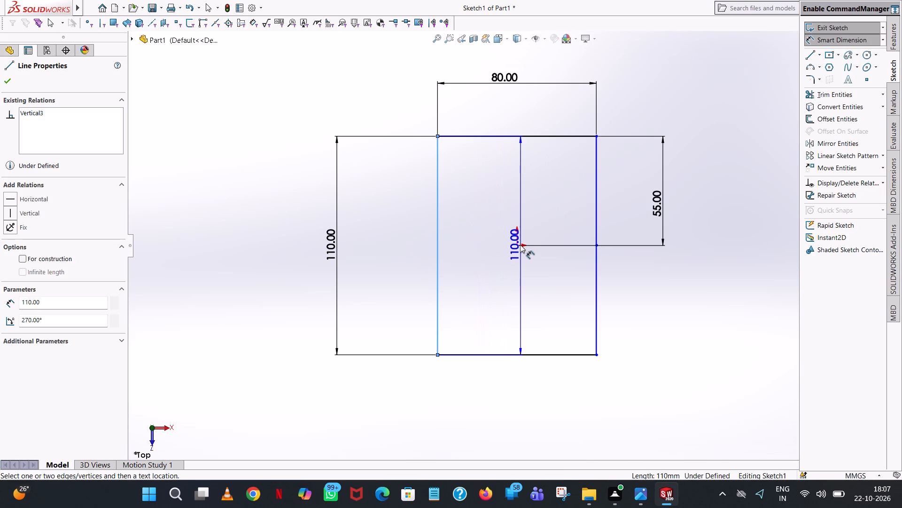
{"action": "left_click", "coordinate": [517, 245]}
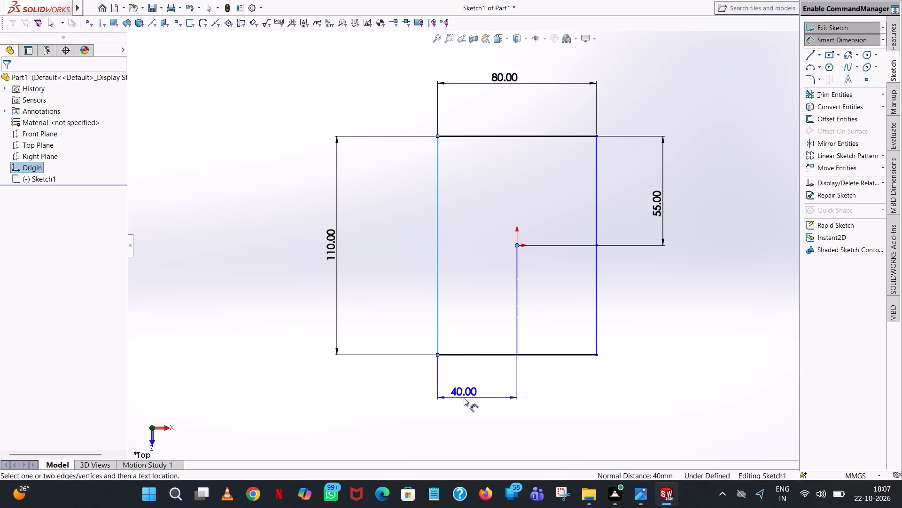
{"action": "left_click", "coordinate": [464, 397]}
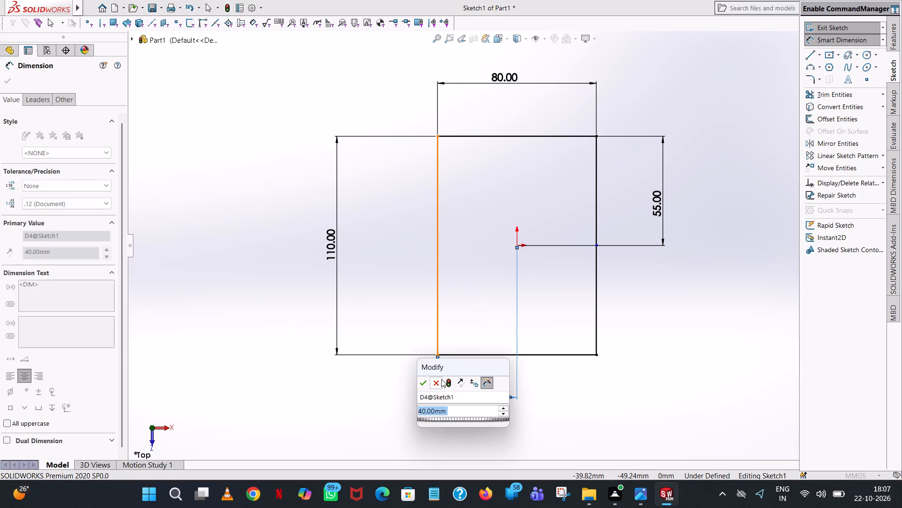
{"action": "left_click", "coordinate": [424, 381]}
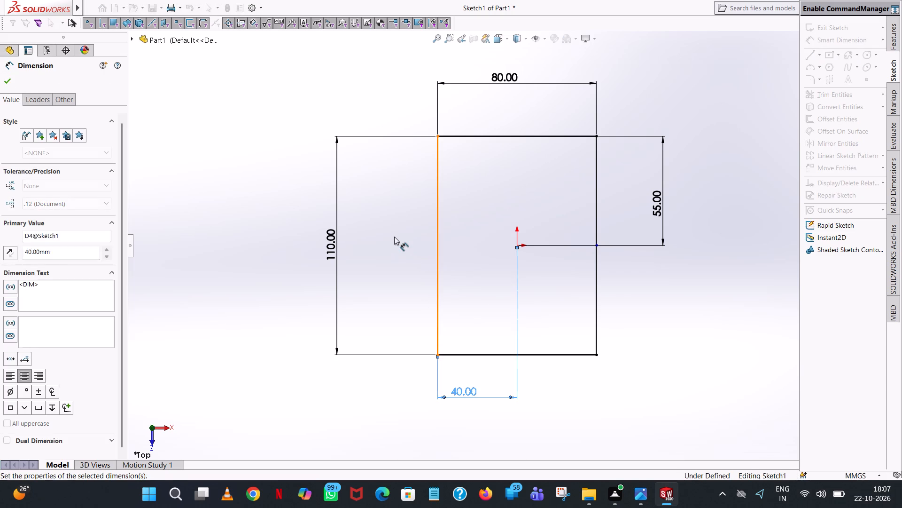
{"action": "left_click", "coordinate": [394, 236]}
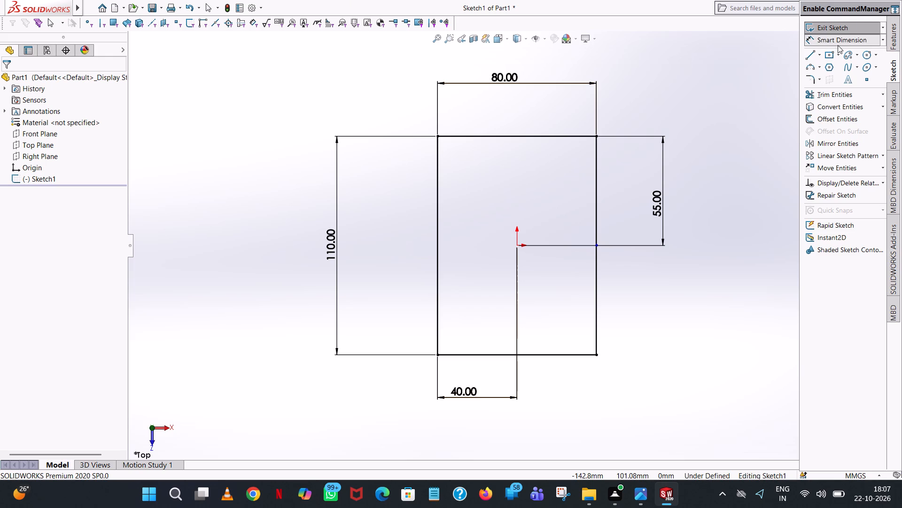
Extrude the rectangle as a blind boss 20 mm deep.
{"action": "left_click", "coordinate": [893, 36]}
{"action": "left_click", "coordinate": [827, 24]}
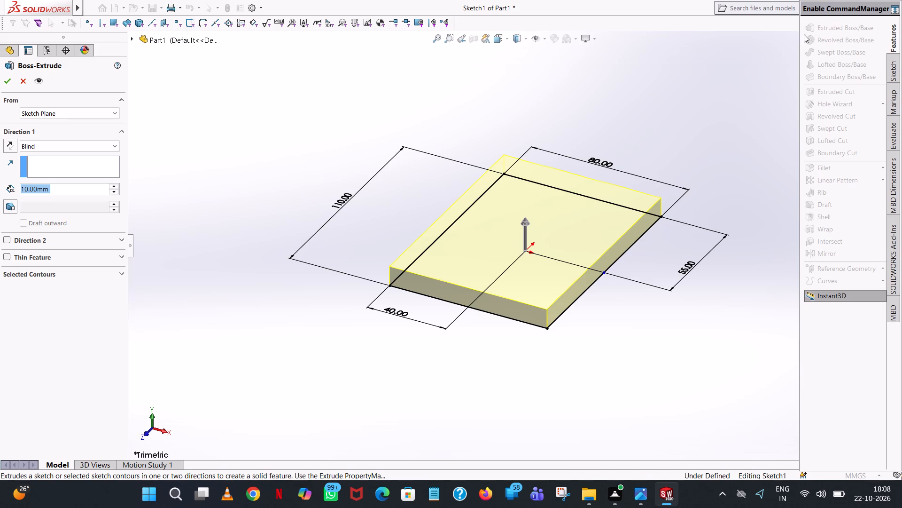
{"action": "left_click", "coordinate": [114, 188]}
{"action": "left_click", "coordinate": [9, 77]}
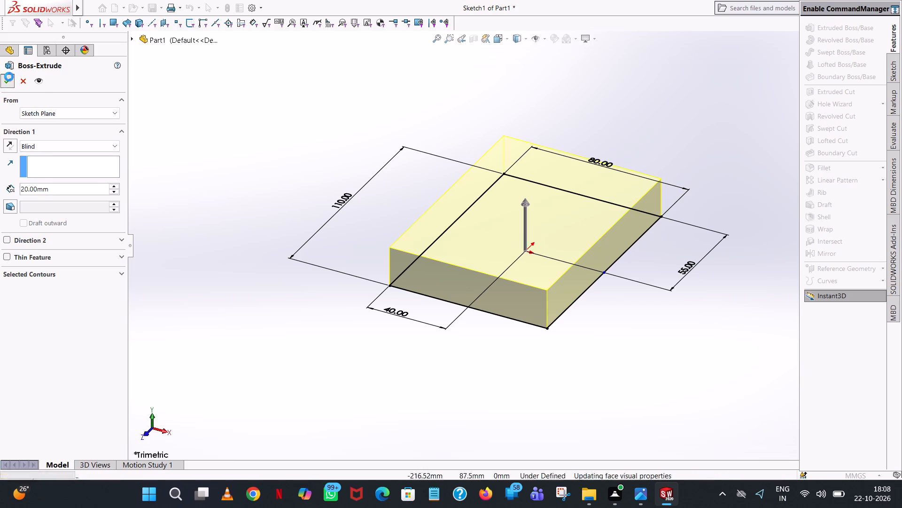
{"action": "left_click", "coordinate": [350, 167]}
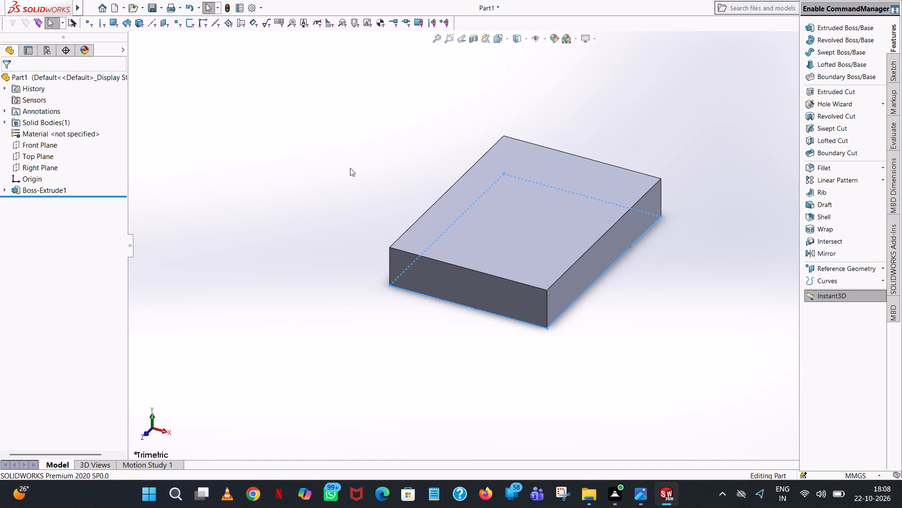
Start an Extruded Boss/Base sketch on the block's top face.
{"action": "key", "text": "7"}
{"action": "key", "text": "ctrl+7"}
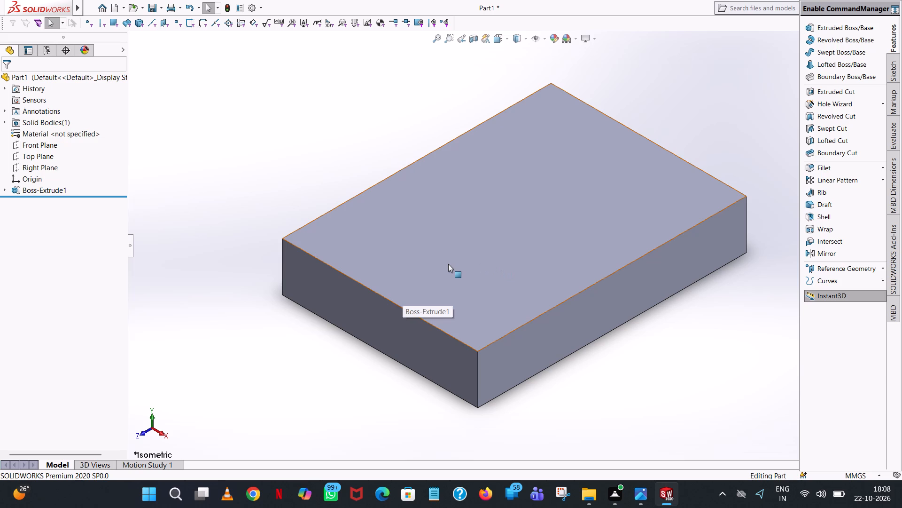
{"action": "scroll", "coordinate": [454, 277], "scroll_direction": "up", "scroll_amount": 1}
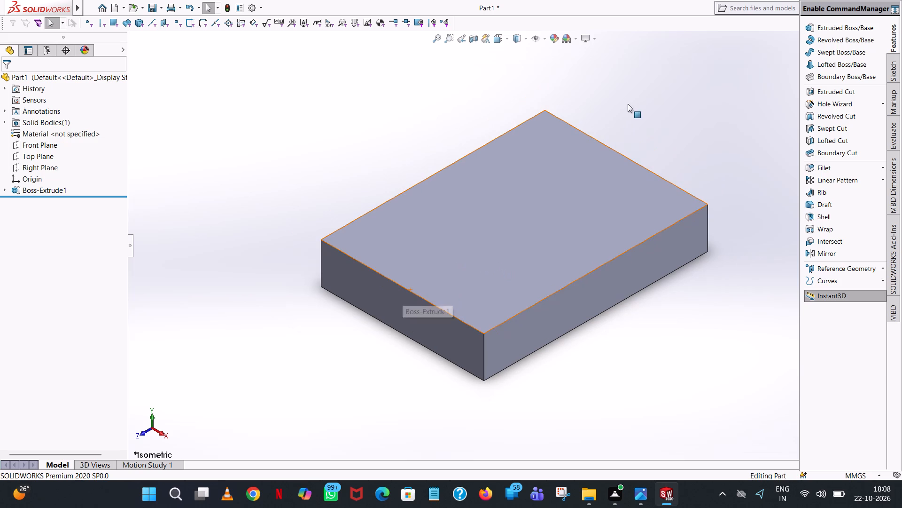
{"action": "left_click", "coordinate": [859, 32]}
{"action": "left_click", "coordinate": [503, 255]}
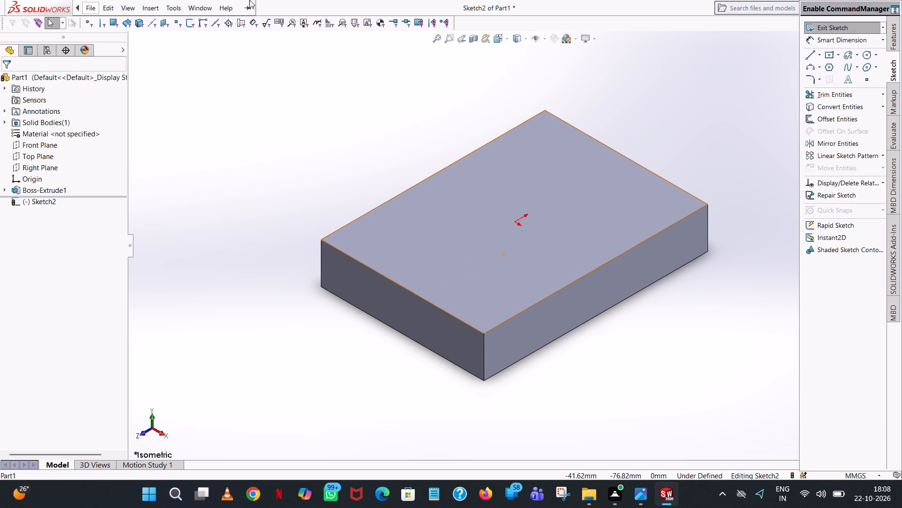
{"action": "left_click", "coordinate": [417, 123]}
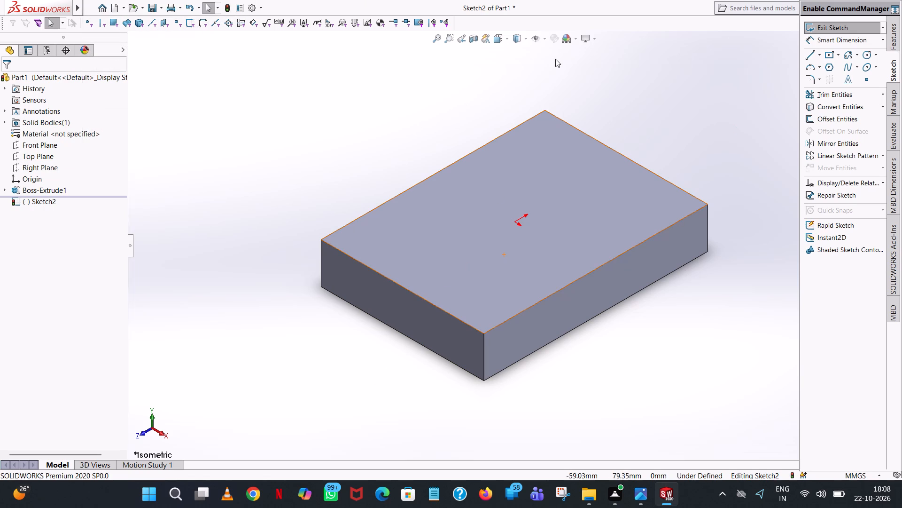
{"action": "left_click", "coordinate": [505, 38]}
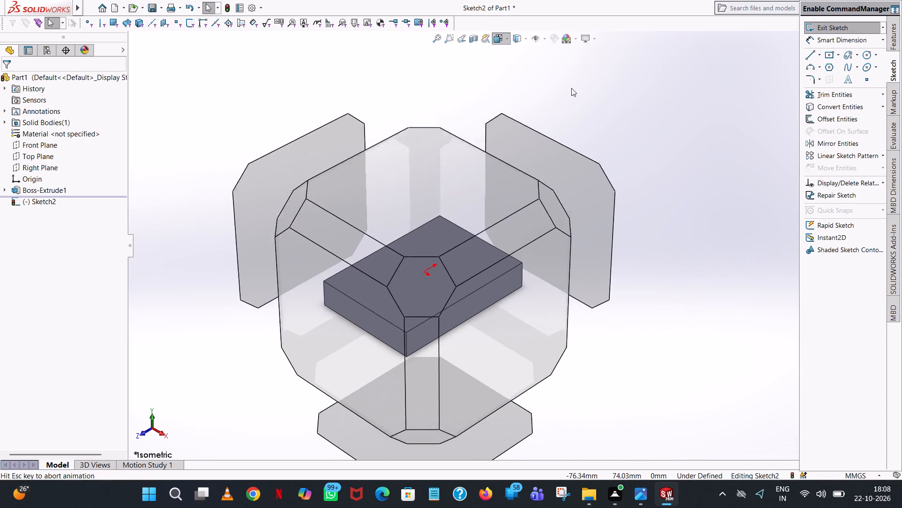
{"action": "left_click", "coordinate": [552, 91]}
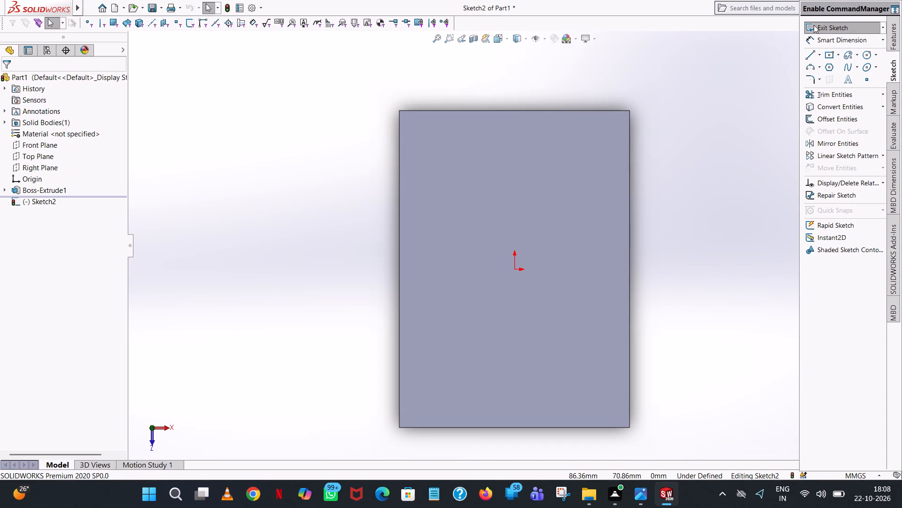
Sketch a 25 mm horizontal line from the midpoint of the top face's front edge, along that edge towards positive X.
{"action": "left_click", "coordinate": [807, 56]}
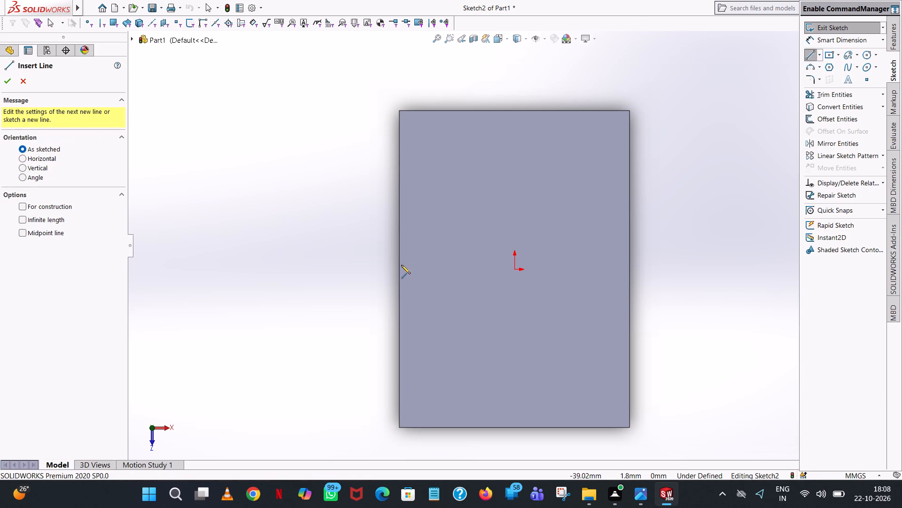
{"action": "left_click", "coordinate": [513, 427]}
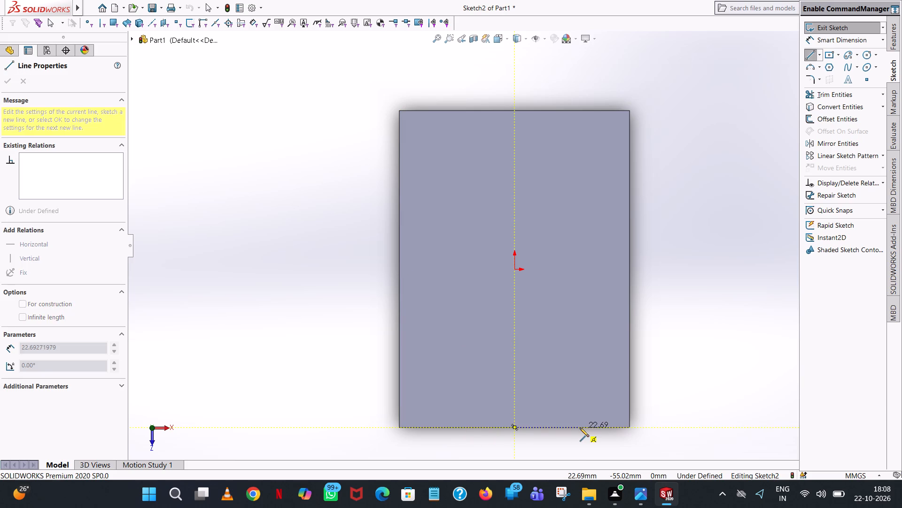
{"action": "left_click", "coordinate": [580, 428]}
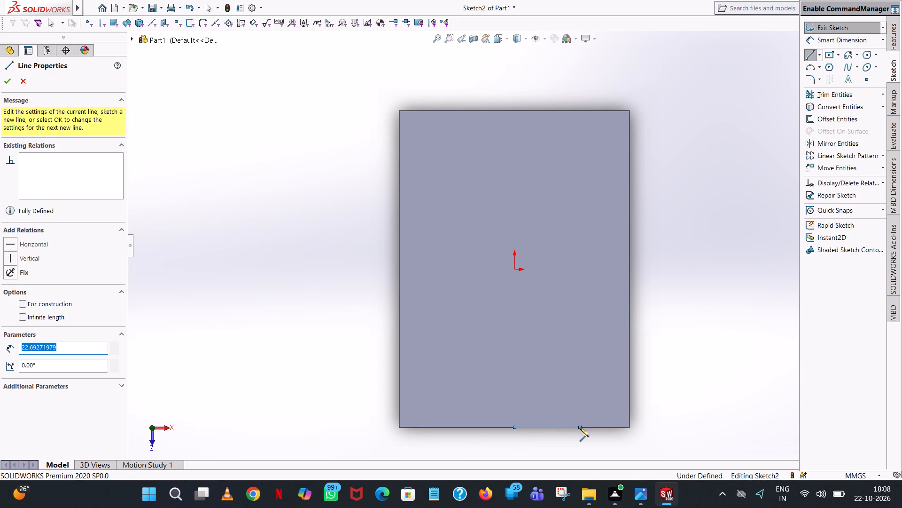
{"action": "type", "text": "25"}
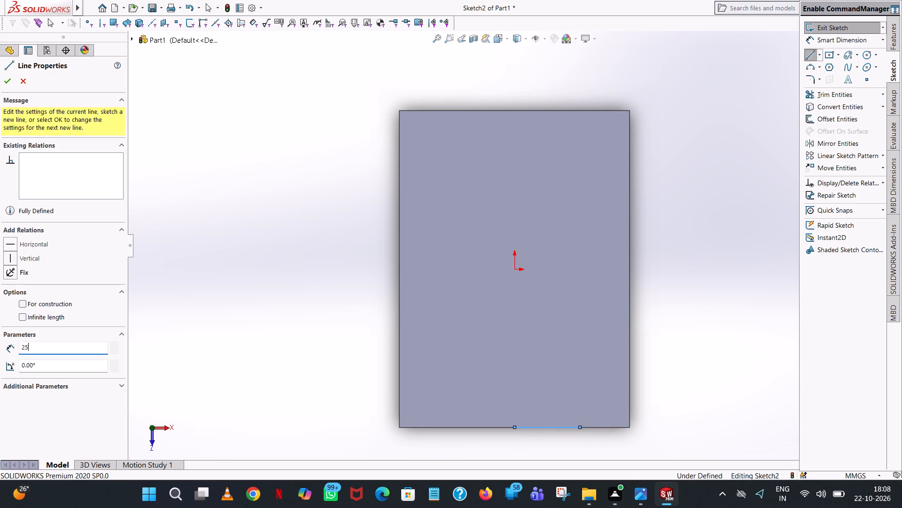
{"action": "key", "text": "Return"}
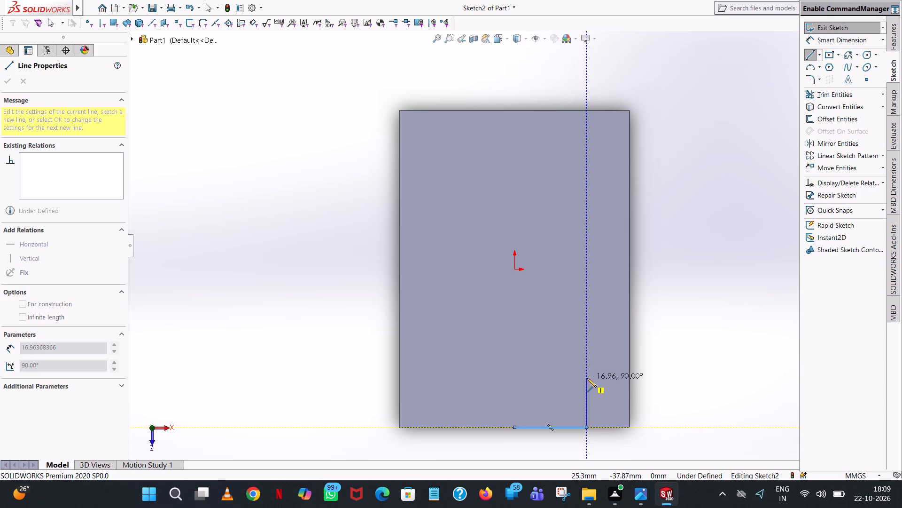
Sketch a 25 mm horizontal line from the origin towards positive X, ending above the end of the front-edge line.
{"action": "right_click", "coordinate": [591, 286]}
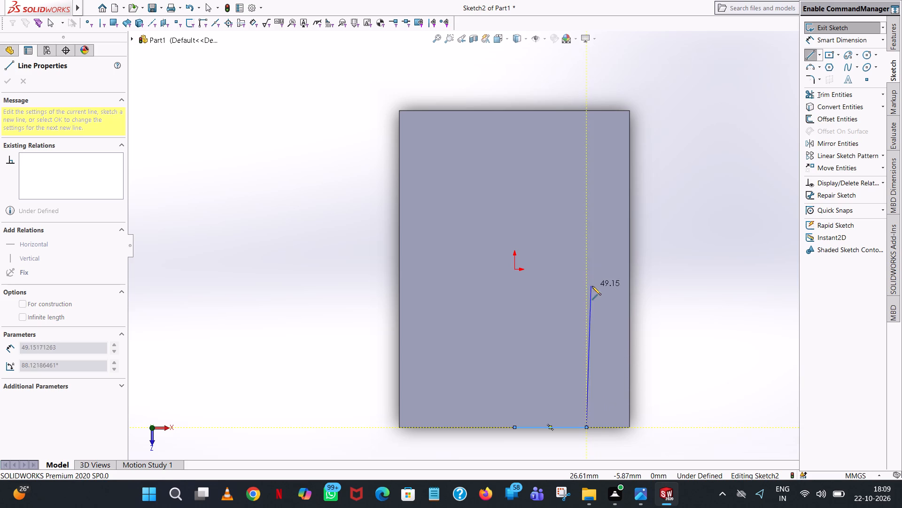
{"action": "left_click", "coordinate": [621, 294]}
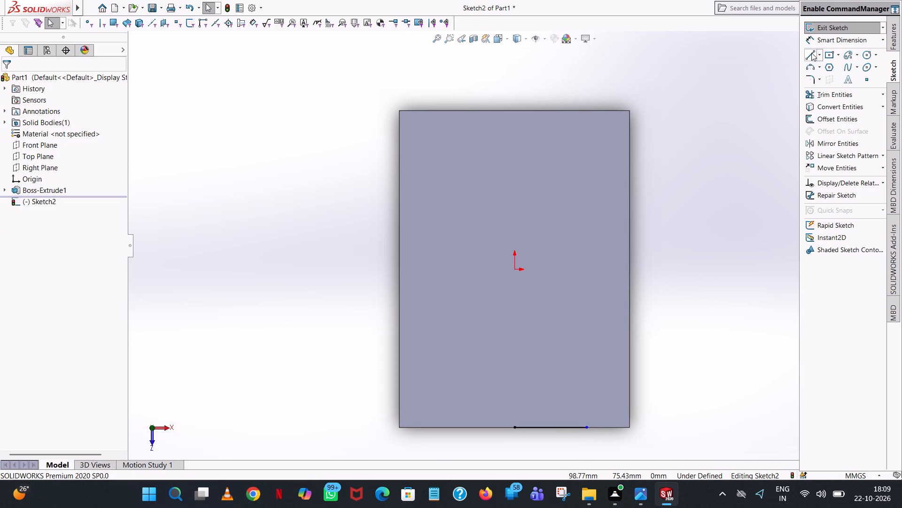
{"action": "left_click", "coordinate": [811, 53]}
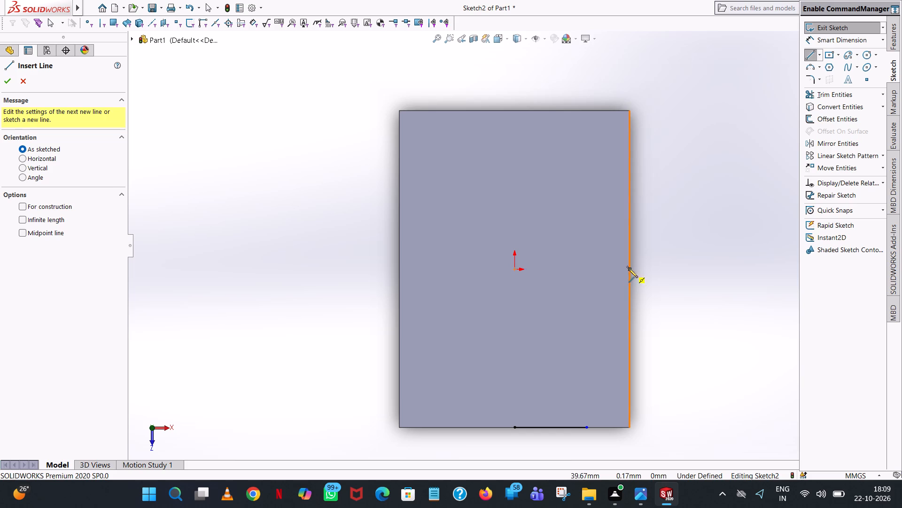
{"action": "left_click", "coordinate": [514, 269]}
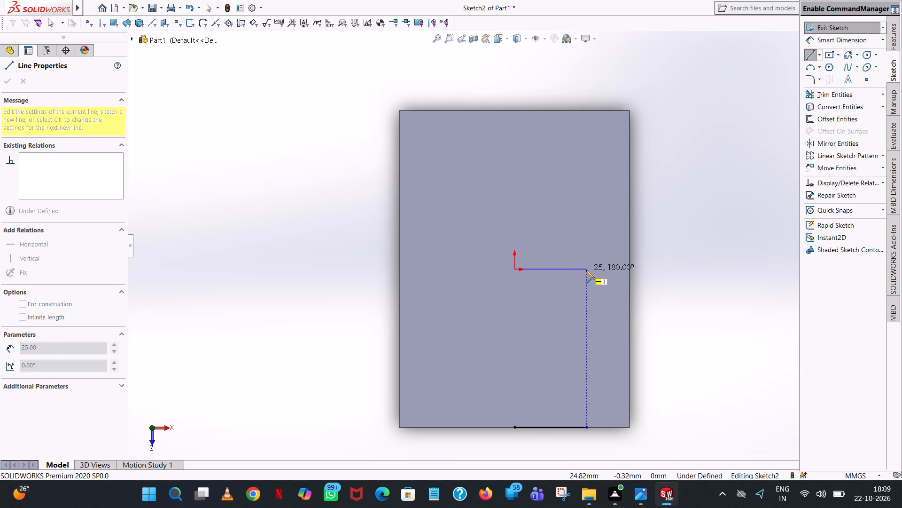
{"action": "left_click", "coordinate": [586, 269]}
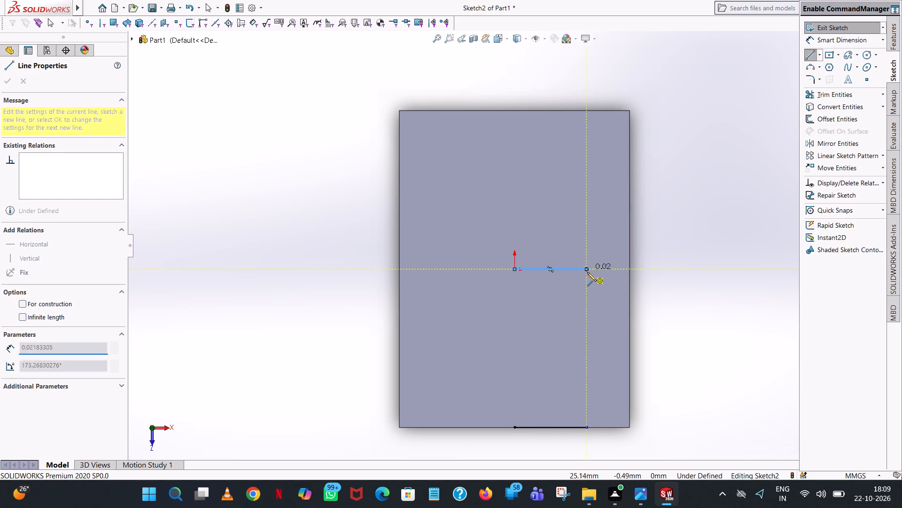
Sketch a 40 mm vertical line from the positive-X end of the origin line towards the block's front edge.
{"action": "left_click", "coordinate": [587, 387]}
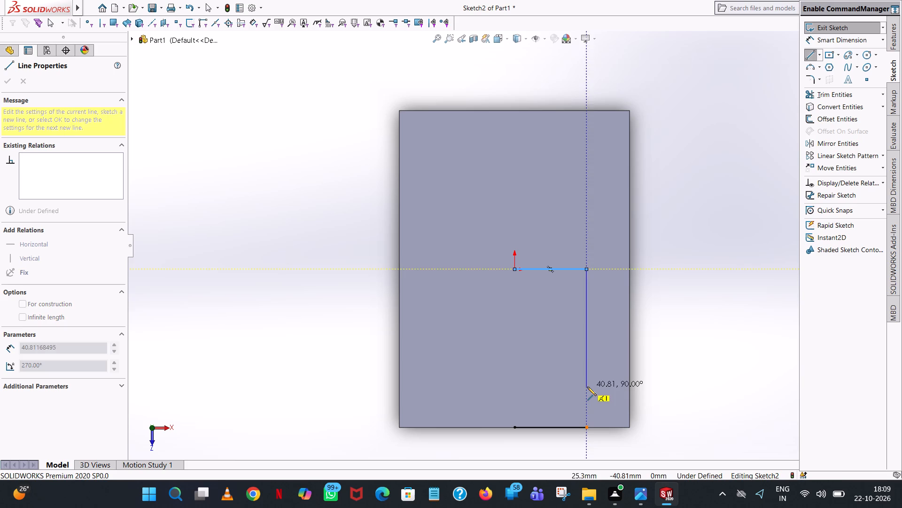
{"action": "type", "text": "40"}
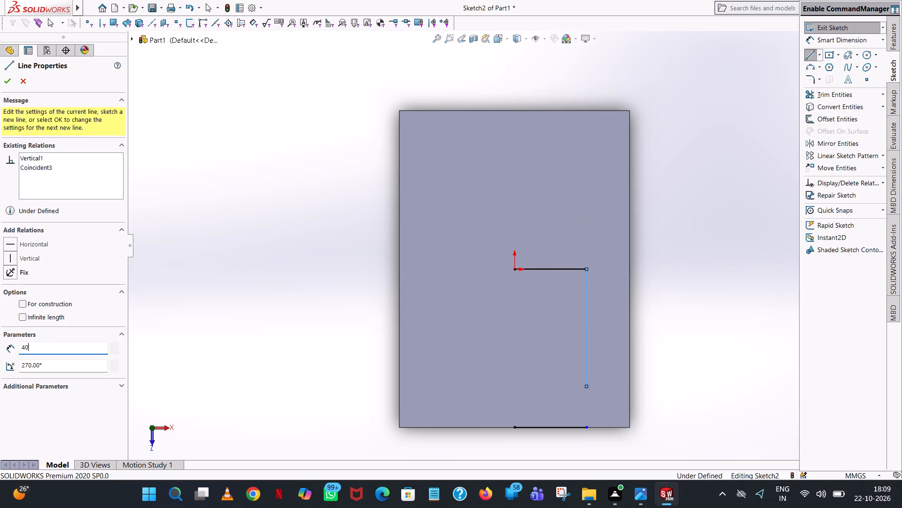
{"action": "key", "text": "Return"}
{"action": "right_click", "coordinate": [647, 340]}
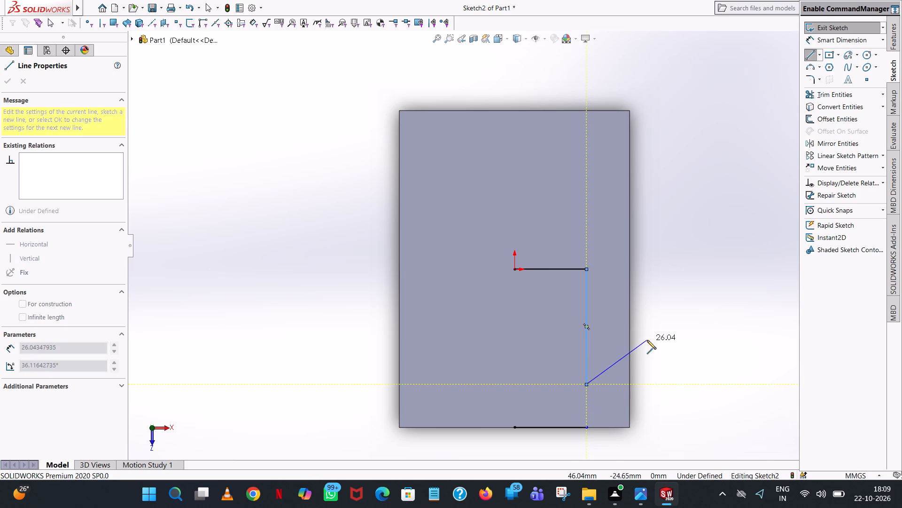
{"action": "left_click", "coordinate": [685, 350]}
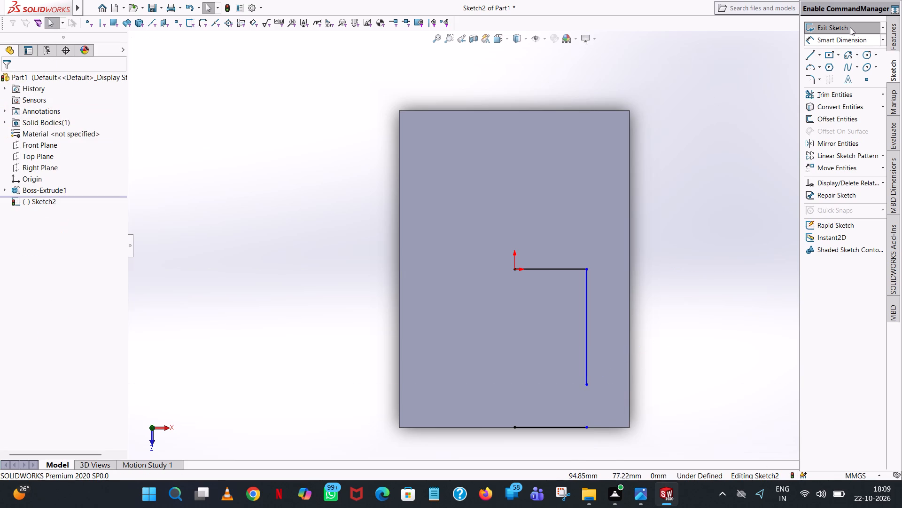
Sketch a 40 mm vertical line from the positive-X end of the origin line towards the block's back edge.
{"action": "left_click", "coordinate": [809, 56]}
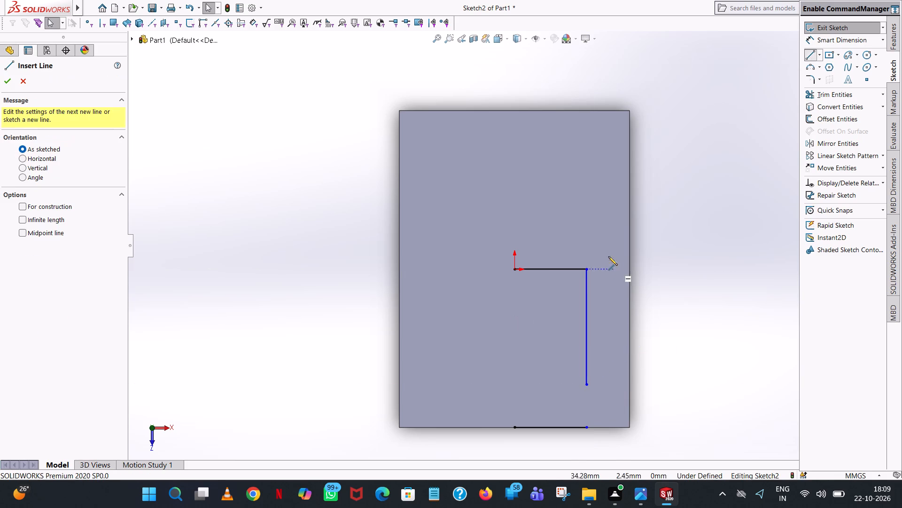
{"action": "left_click", "coordinate": [587, 271]}
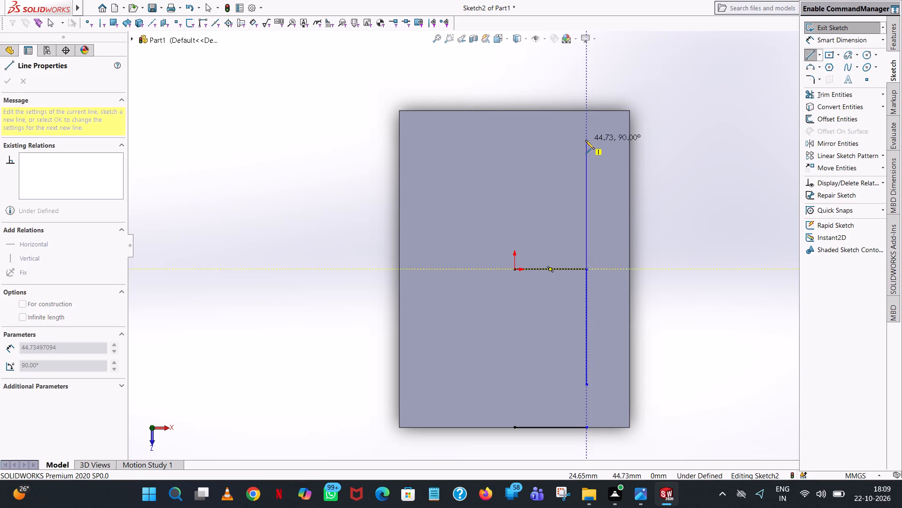
{"action": "left_click", "coordinate": [586, 140]}
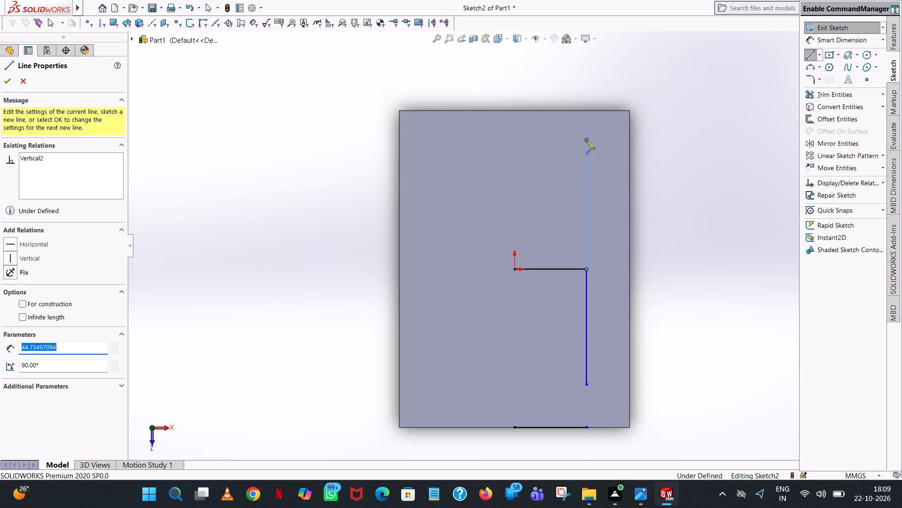
{"action": "type", "text": "40"}
{"action": "key", "text": "Return"}
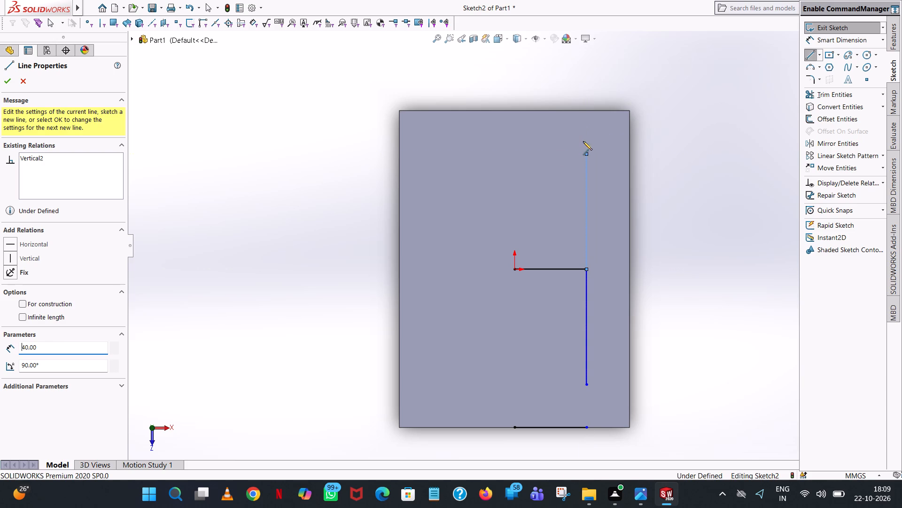
Sketch a horizontal line from the back end of that vertical towards negative X and set its length to 50 mm.
{"action": "left_click", "coordinate": [433, 153]}
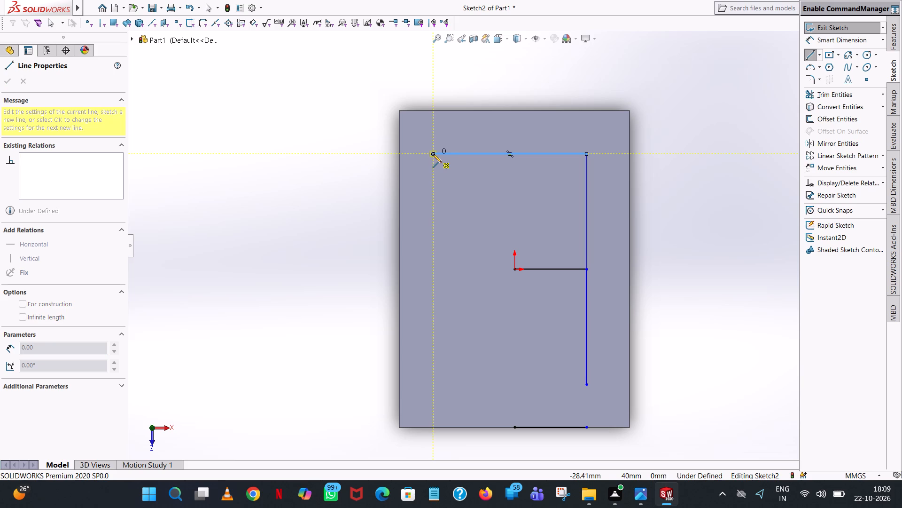
{"action": "right_click", "coordinate": [432, 154]}
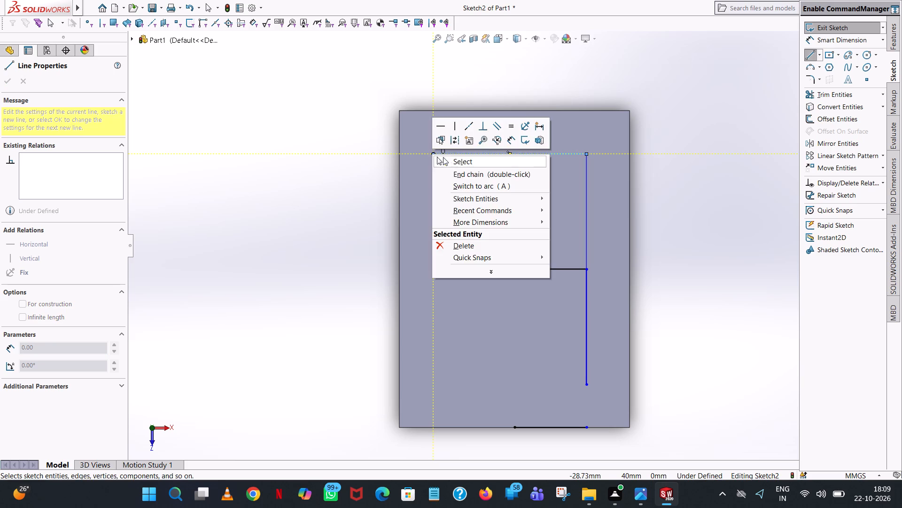
{"action": "left_click", "coordinate": [454, 163]}
{"action": "left_click", "coordinate": [470, 156]}
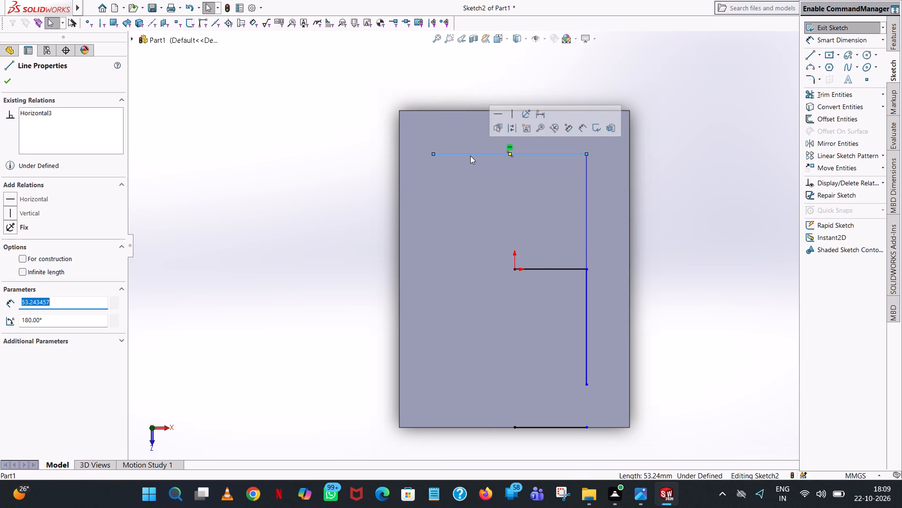
{"action": "type", "text": "50"}
{"action": "key", "text": "Return"}
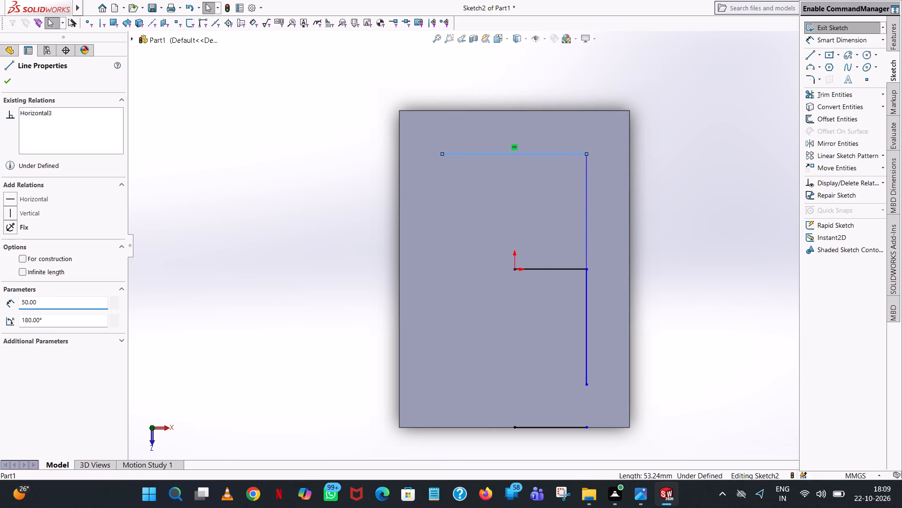
{"action": "left_click", "coordinate": [320, 122]}
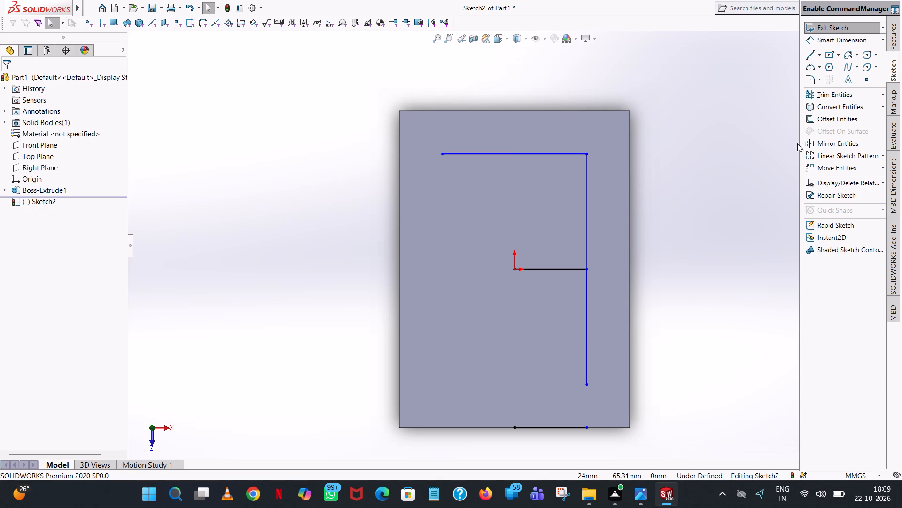
Sketch an 80 mm vertical line from the negative-X end of the 50 mm line towards the block's front edge.
{"action": "left_click", "coordinate": [807, 57]}
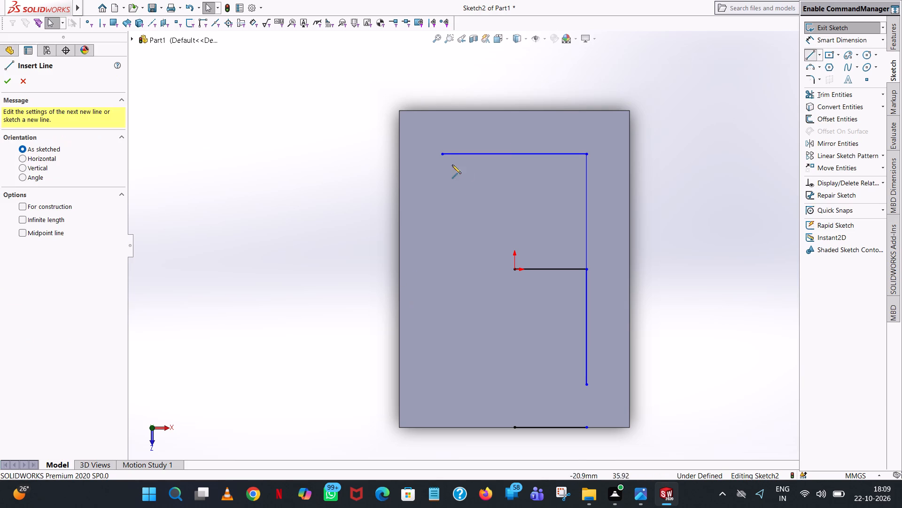
{"action": "left_click", "coordinate": [442, 155]}
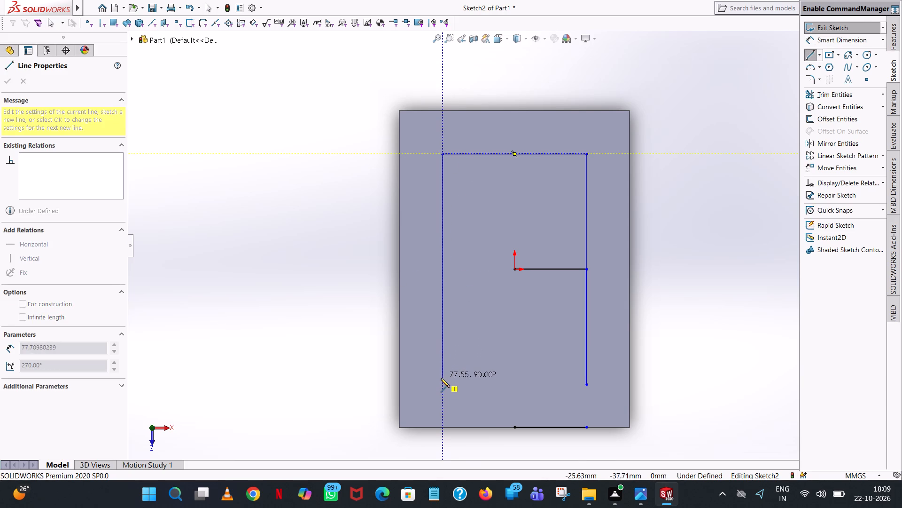
{"action": "left_click", "coordinate": [441, 382]}
{"action": "right_click", "coordinate": [441, 382]}
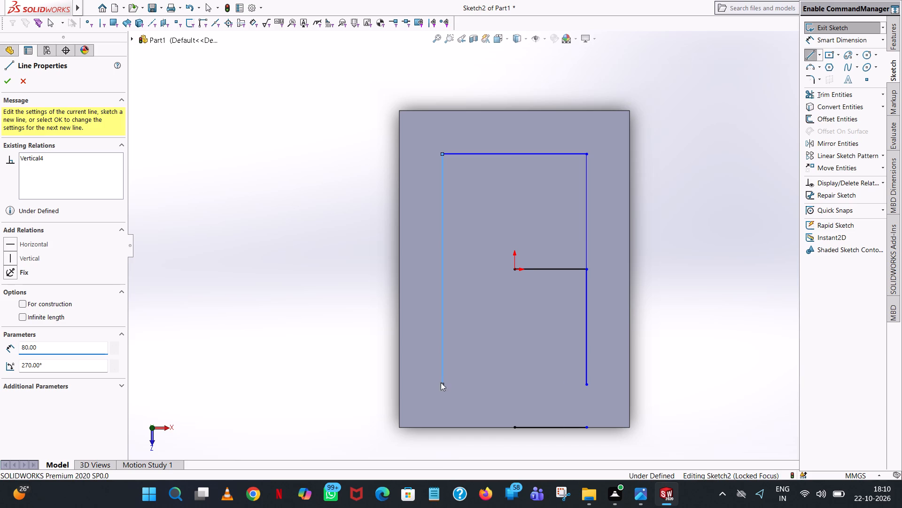
{"action": "left_click", "coordinate": [476, 391]}
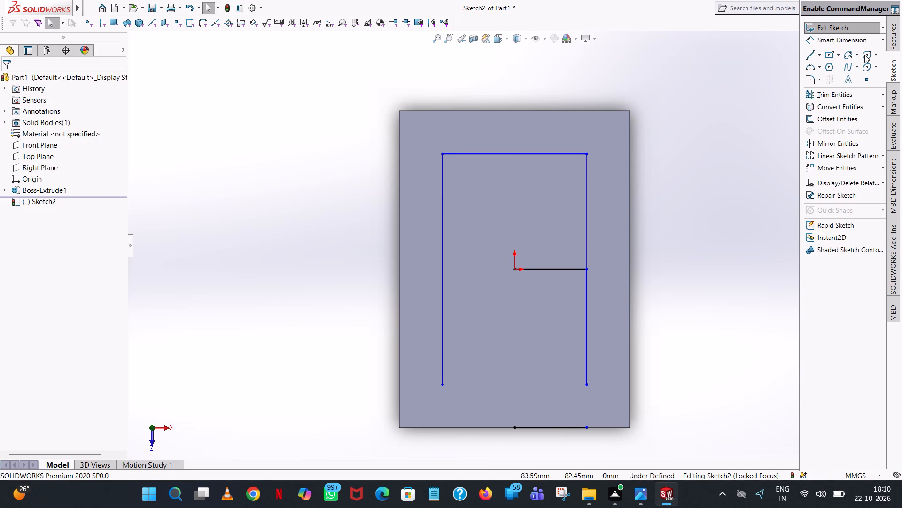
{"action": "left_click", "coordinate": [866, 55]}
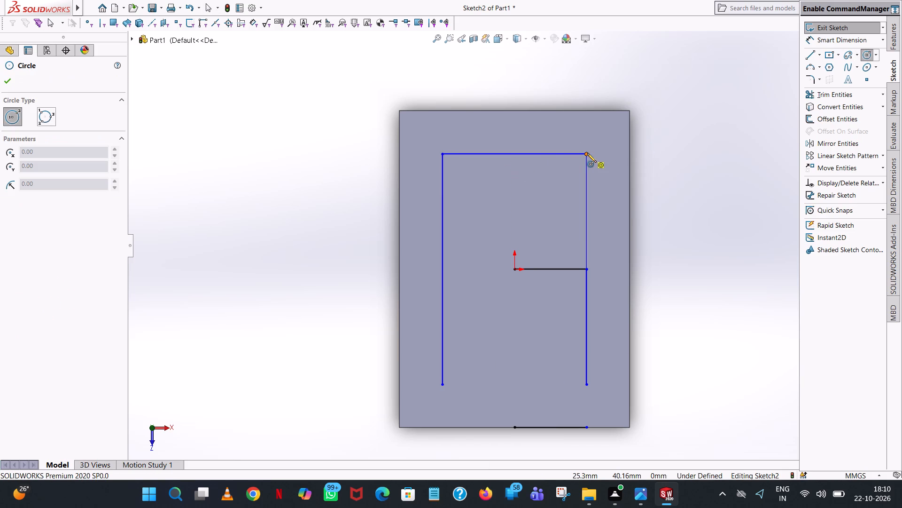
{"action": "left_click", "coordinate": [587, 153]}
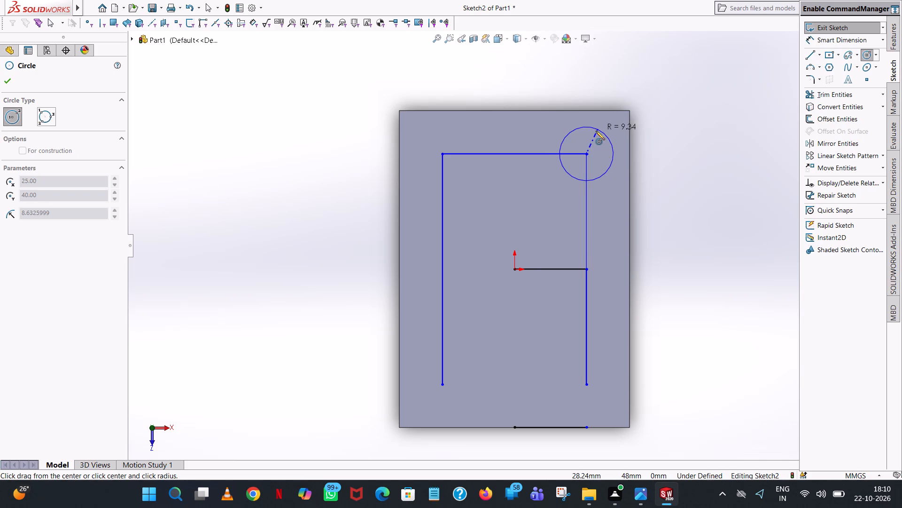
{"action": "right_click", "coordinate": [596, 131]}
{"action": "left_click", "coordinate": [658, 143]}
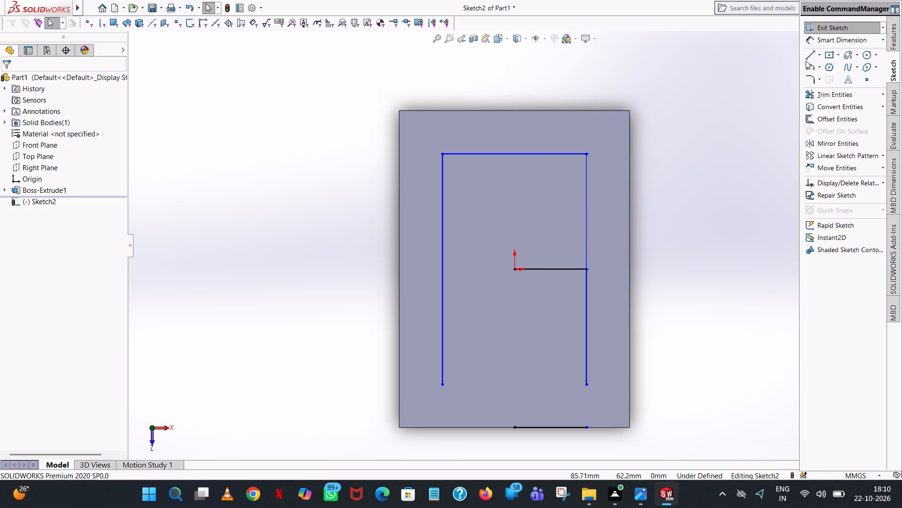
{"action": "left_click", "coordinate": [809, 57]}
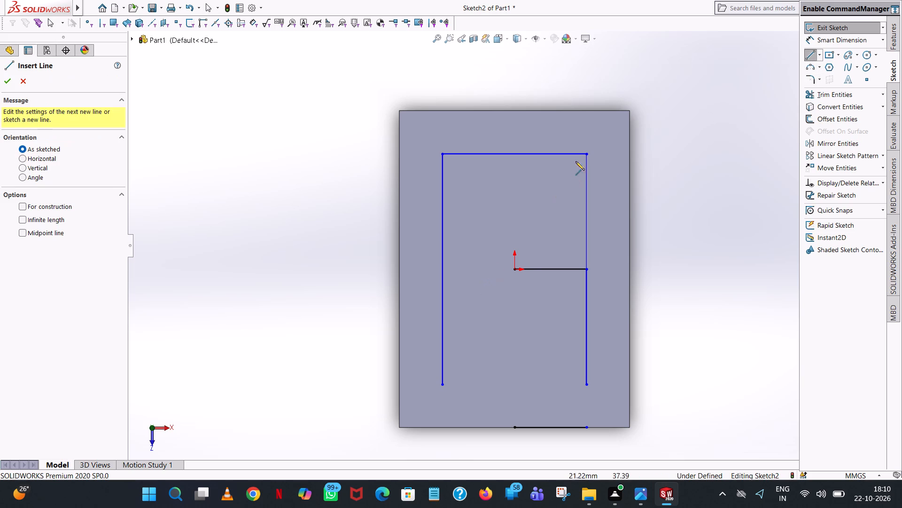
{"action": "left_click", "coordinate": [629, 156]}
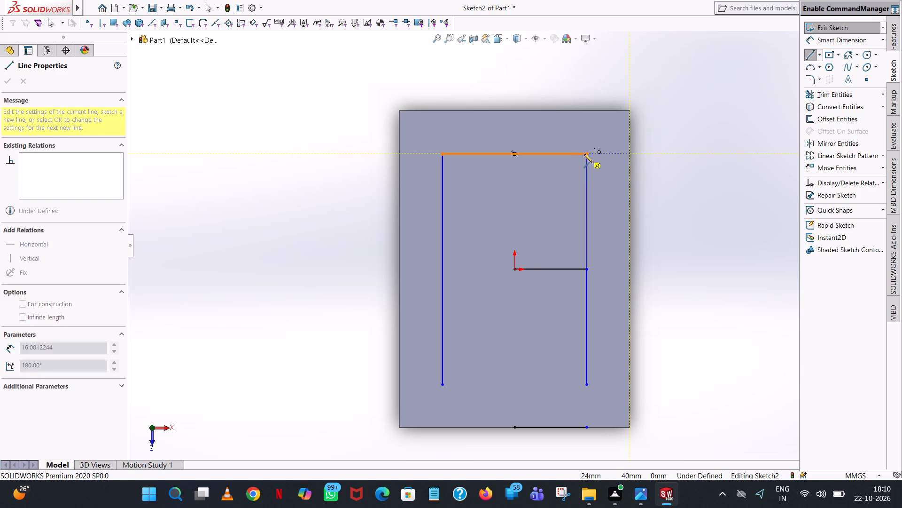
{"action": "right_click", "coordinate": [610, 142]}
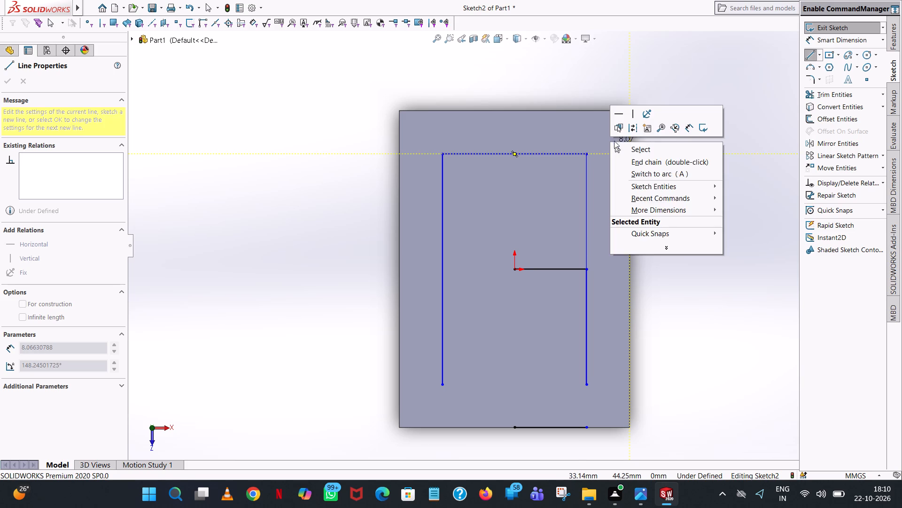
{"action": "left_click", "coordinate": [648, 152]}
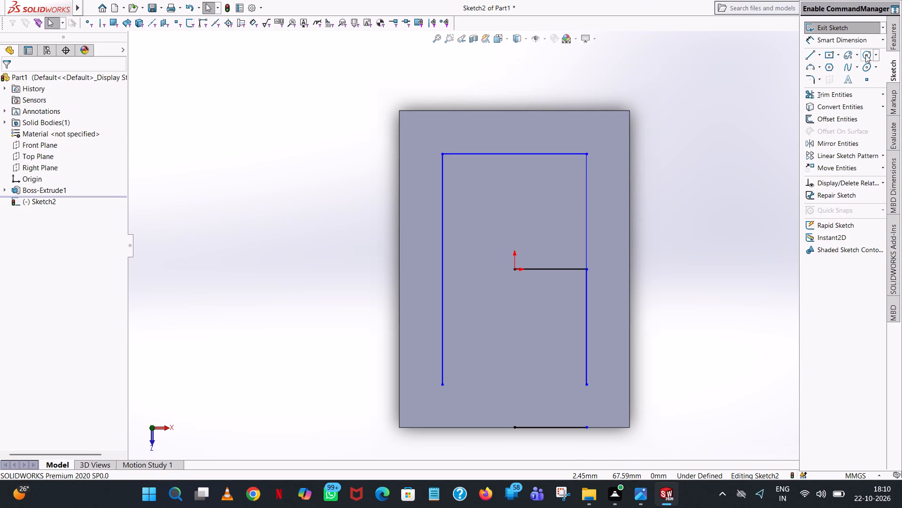
Sketch a circle centred on the positive-X back corner of the layout lines, with a radius of 25/2 (12.5 mm).
{"action": "left_click", "coordinate": [868, 53]}
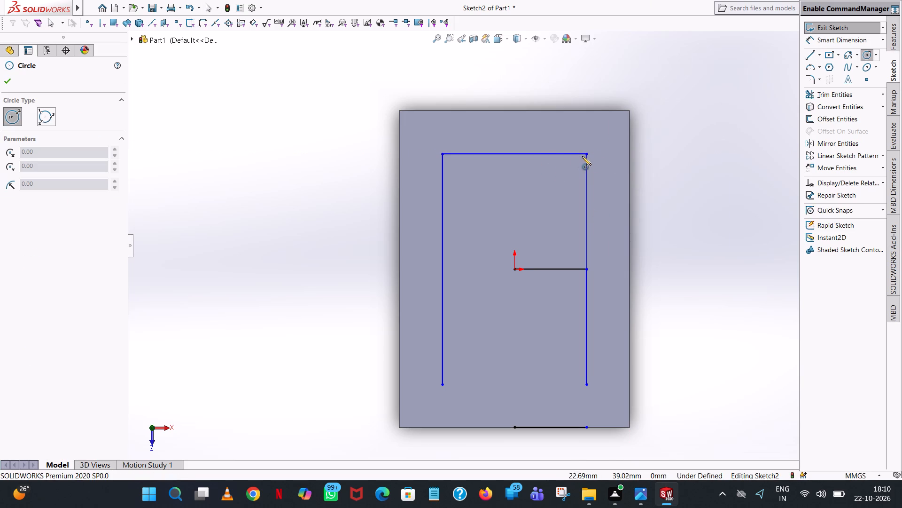
{"action": "left_click", "coordinate": [587, 153]}
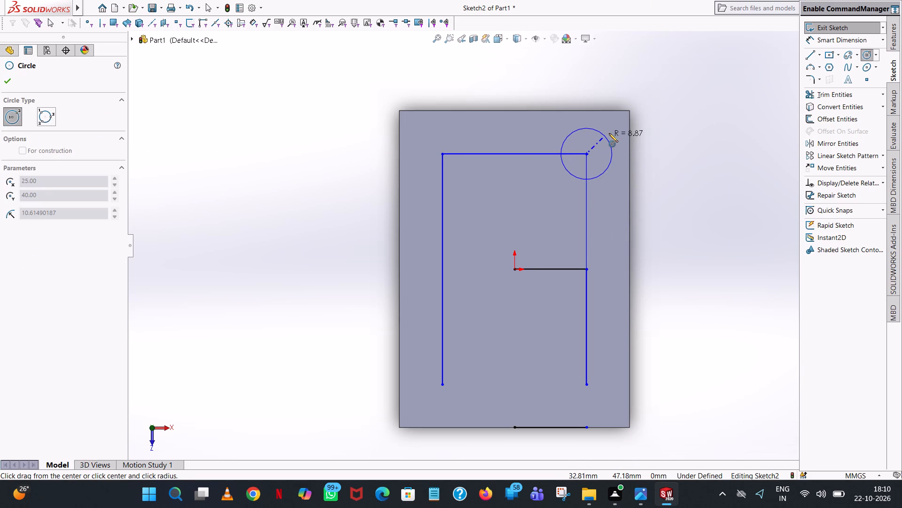
{"action": "left_click", "coordinate": [611, 132]}
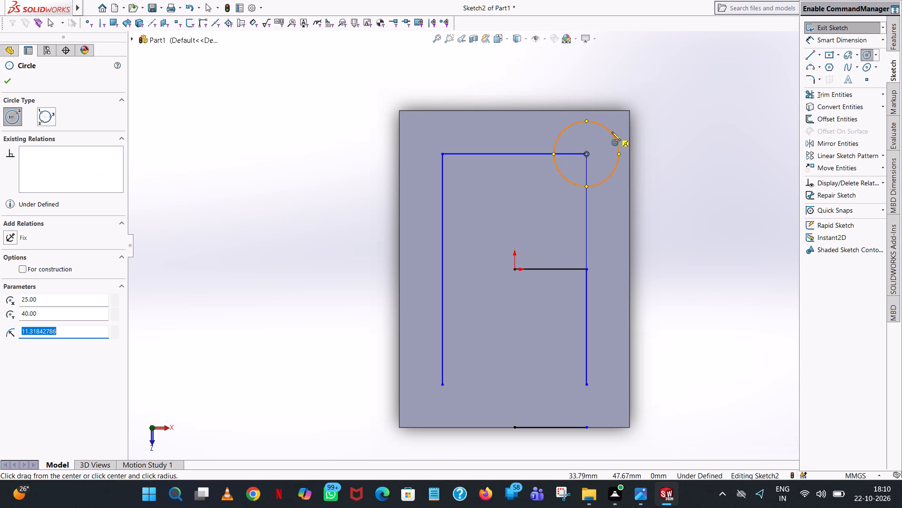
{"action": "type", "text": "25"}
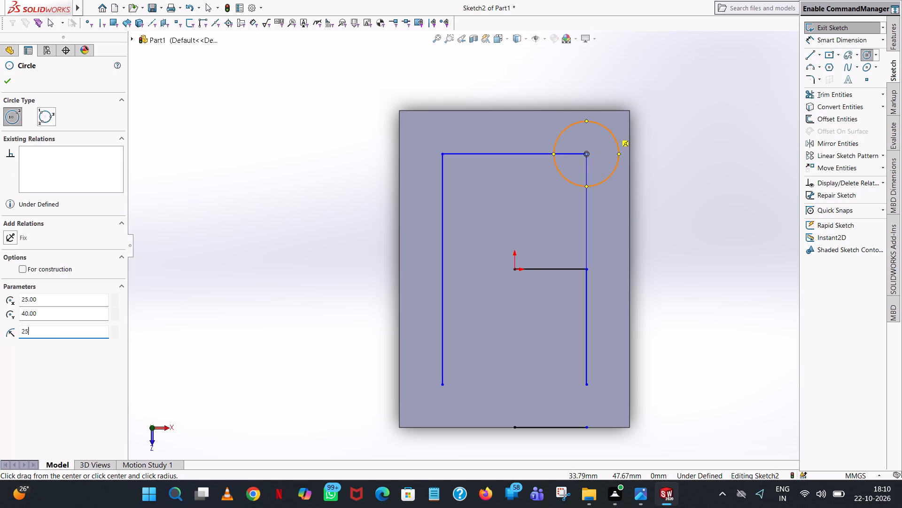
{"action": "key", "text": "slash"}
{"action": "key", "text": "2"}
{"action": "key", "text": "Return"}
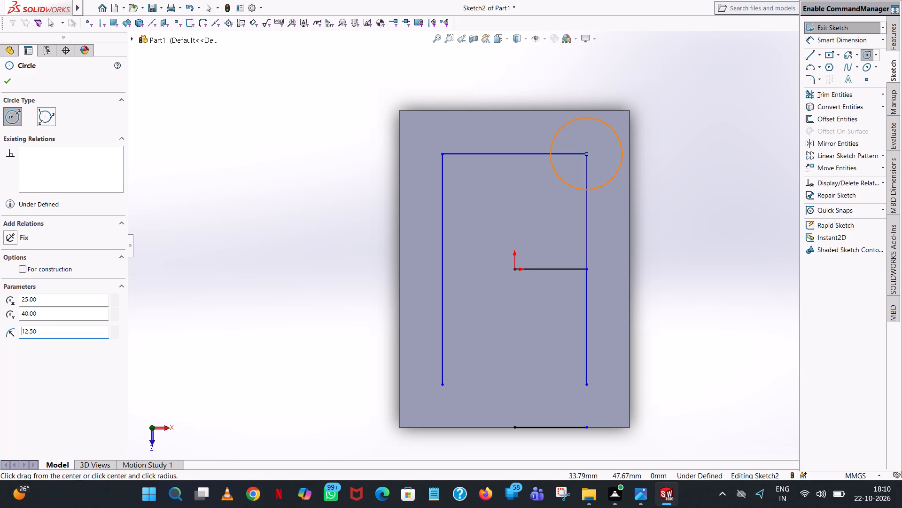
Sketch a circle centred on the negative-X back corner of the layout lines, with a radius of 25/2 (12.5 mm).
{"action": "right_click", "coordinate": [612, 132]}
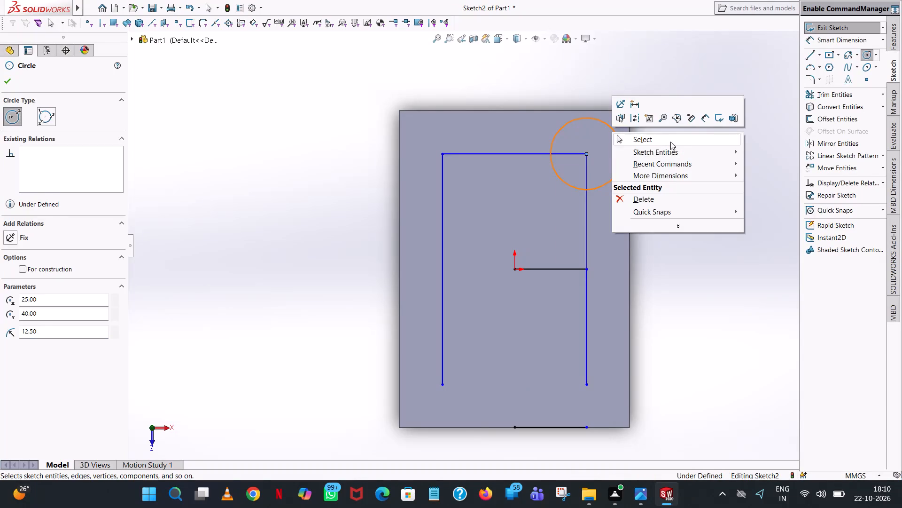
{"action": "left_click", "coordinate": [661, 139]}
{"action": "left_click", "coordinate": [729, 90]}
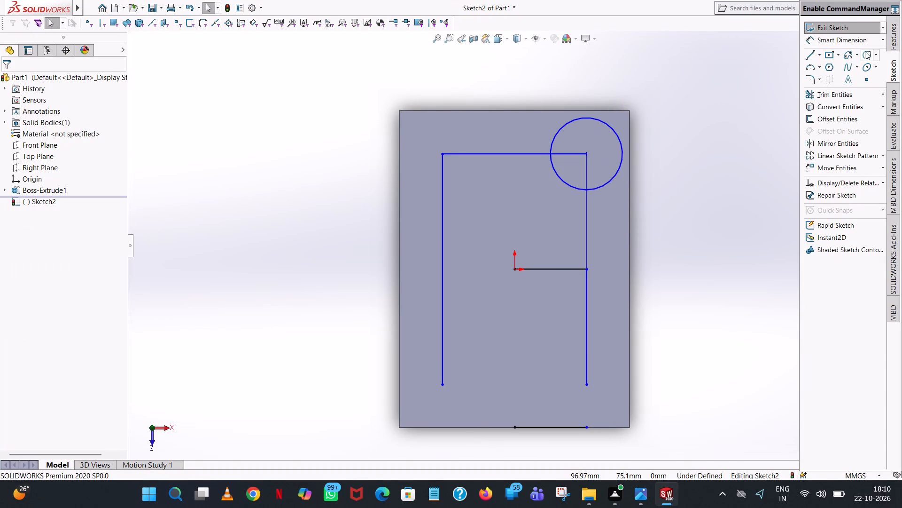
{"action": "left_click", "coordinate": [865, 51]}
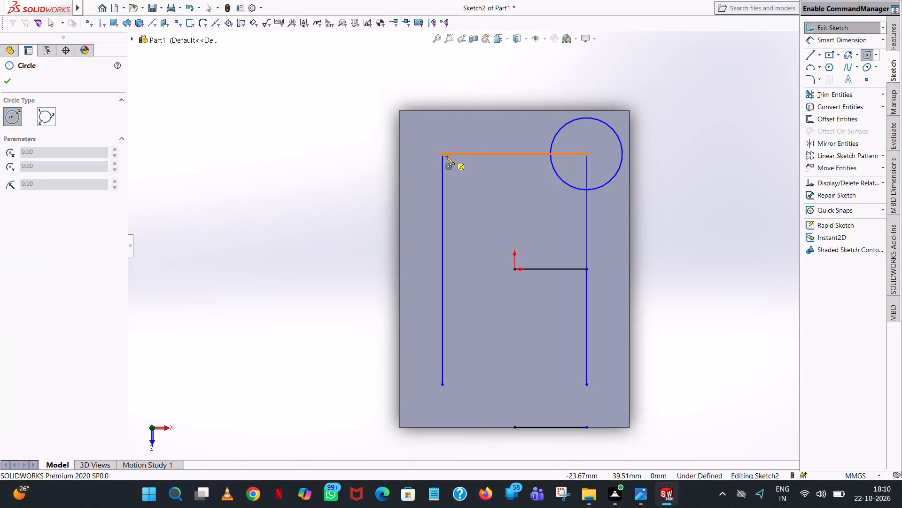
{"action": "left_click", "coordinate": [444, 155]}
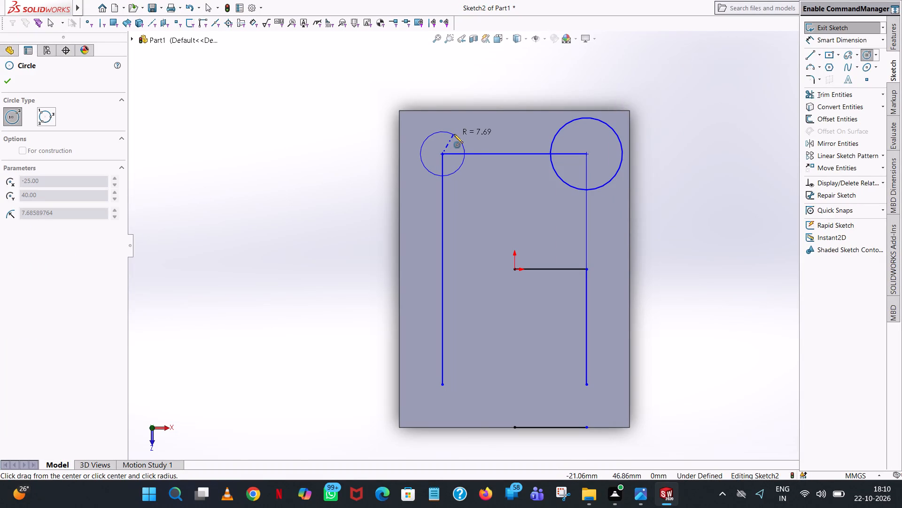
{"action": "left_click", "coordinate": [454, 134]}
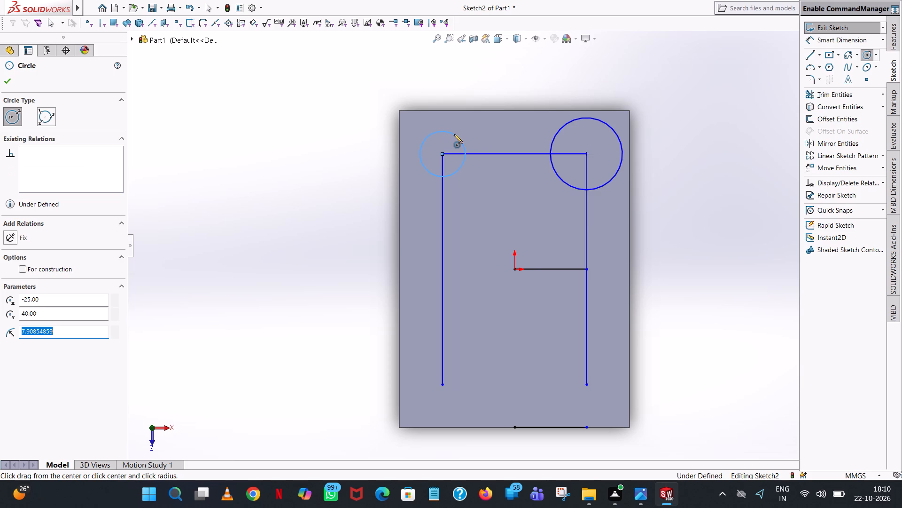
{"action": "type", "text": "25/2"}
{"action": "key", "text": "Return"}
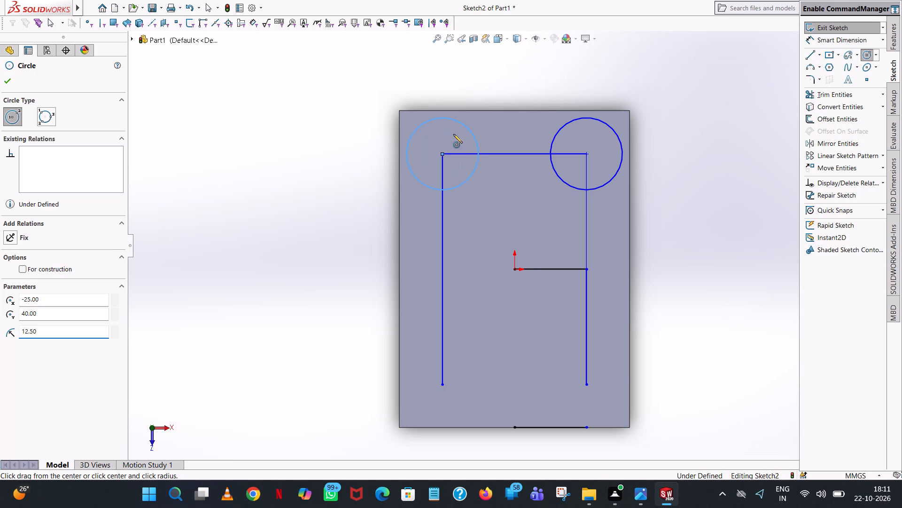
{"action": "left_click", "coordinate": [9, 80]}
{"action": "left_click", "coordinate": [520, 67]}
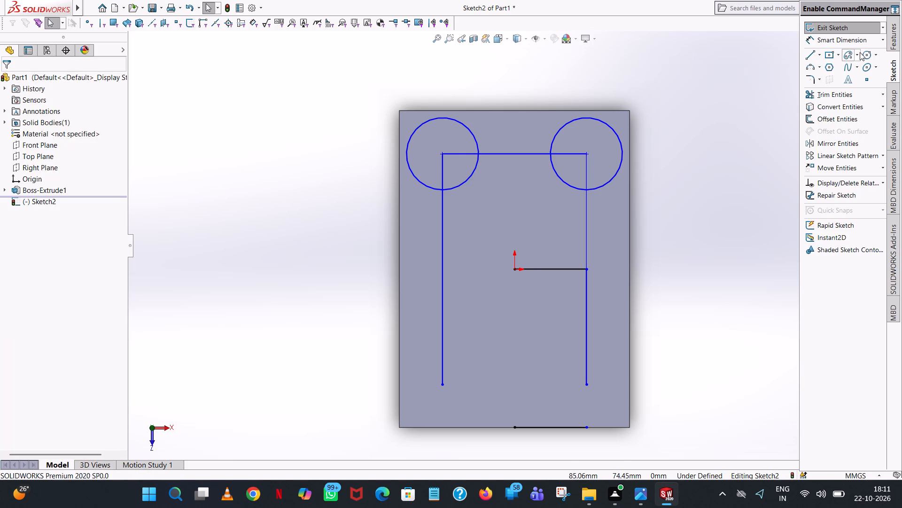
Sketch a circle centred on the front end of the positive-X layout line, with a radius of 25/2 (12.5 mm).
{"action": "left_click", "coordinate": [870, 57]}
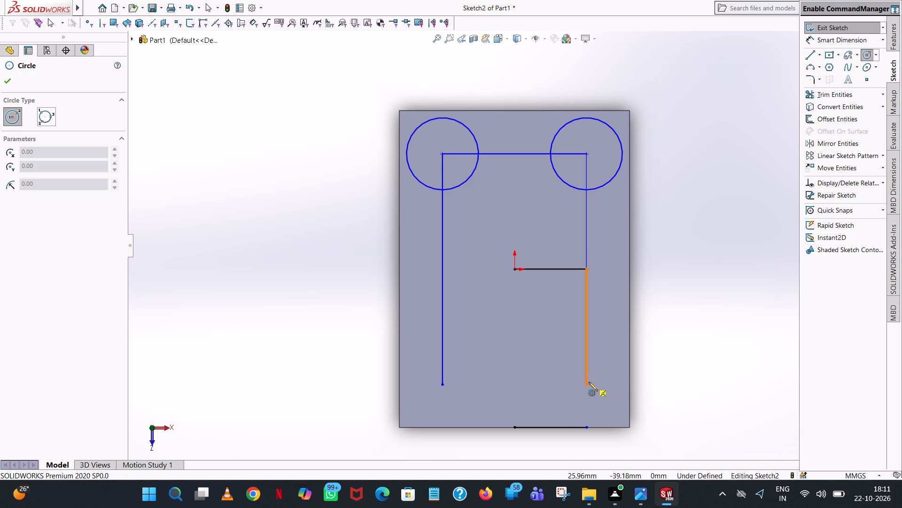
{"action": "left_click", "coordinate": [586, 385]}
{"action": "left_click", "coordinate": [614, 408]}
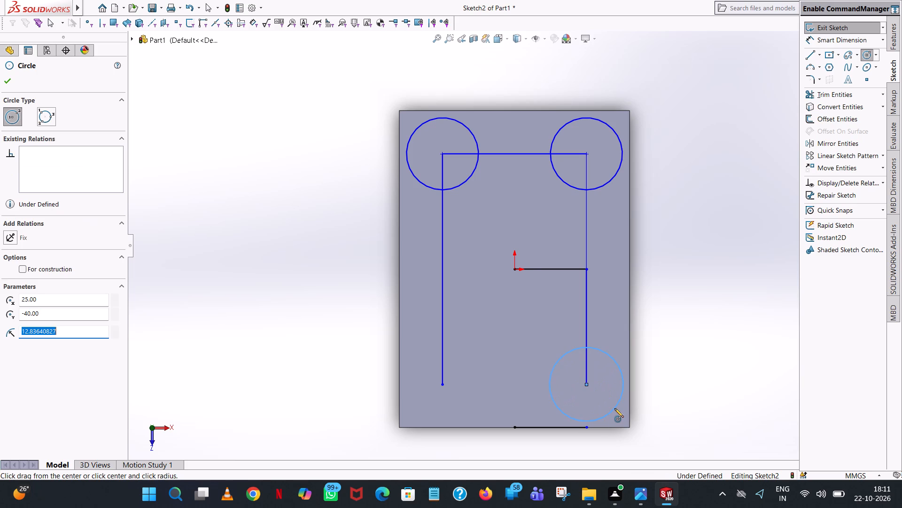
{"action": "type", "text": "25/2"}
{"action": "key", "text": "Return"}
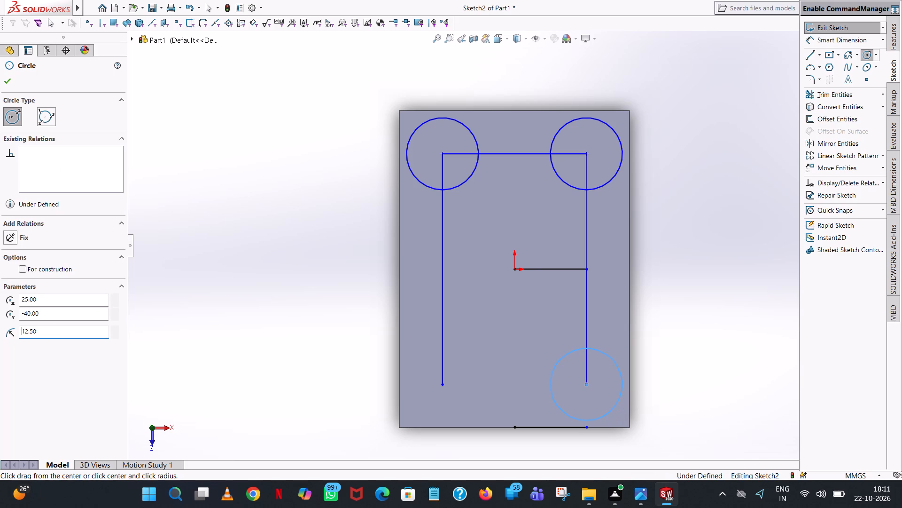
Sketch a circle centred on the front end of the negative-X layout line, with a radius of 25/2 (12.5 mm).
{"action": "left_click", "coordinate": [443, 384]}
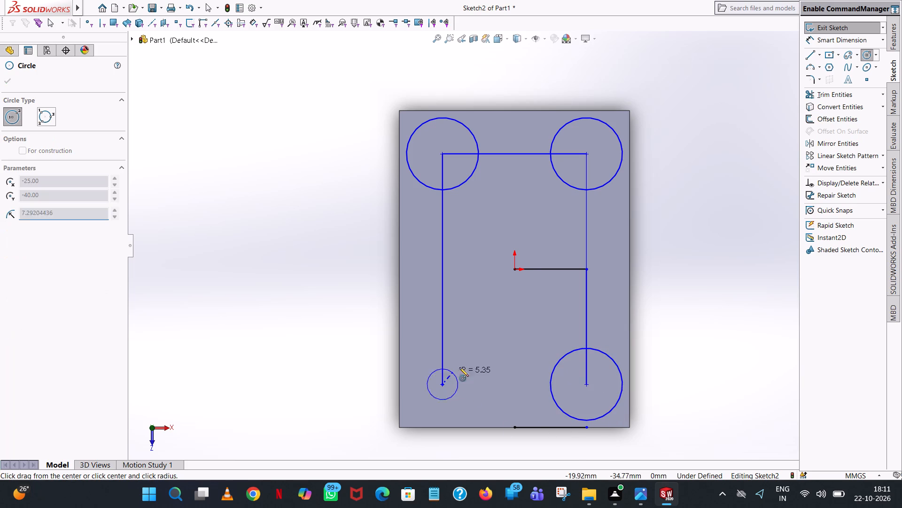
{"action": "left_click", "coordinate": [470, 361]}
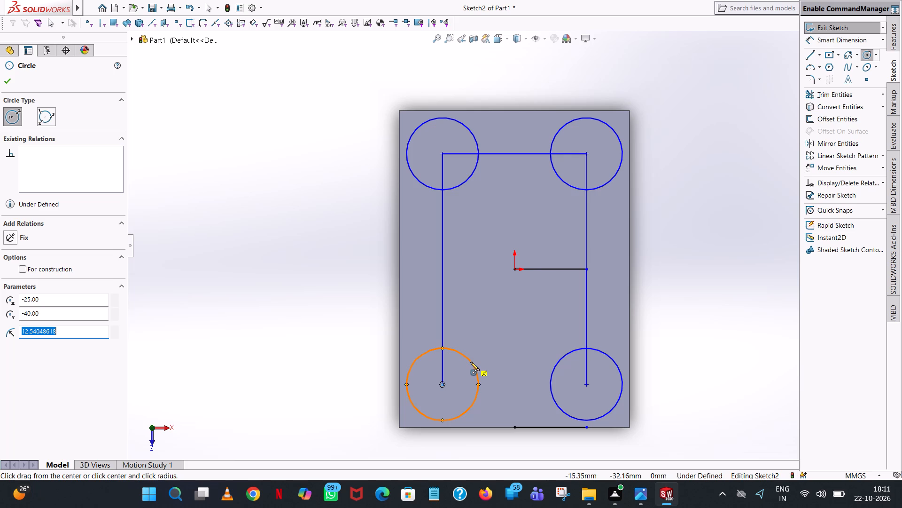
{"action": "type", "text": "25/2"}
{"action": "key", "text": "Return"}
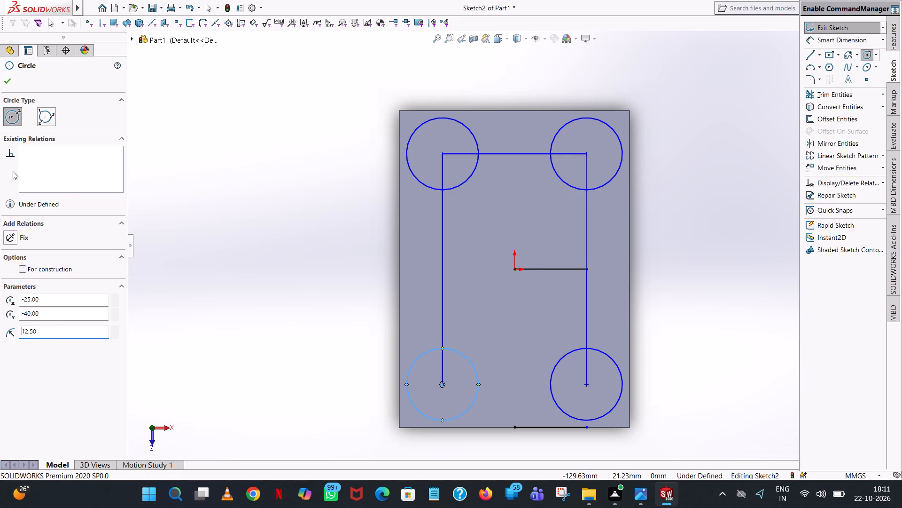
{"action": "left_click", "coordinate": [12, 81]}
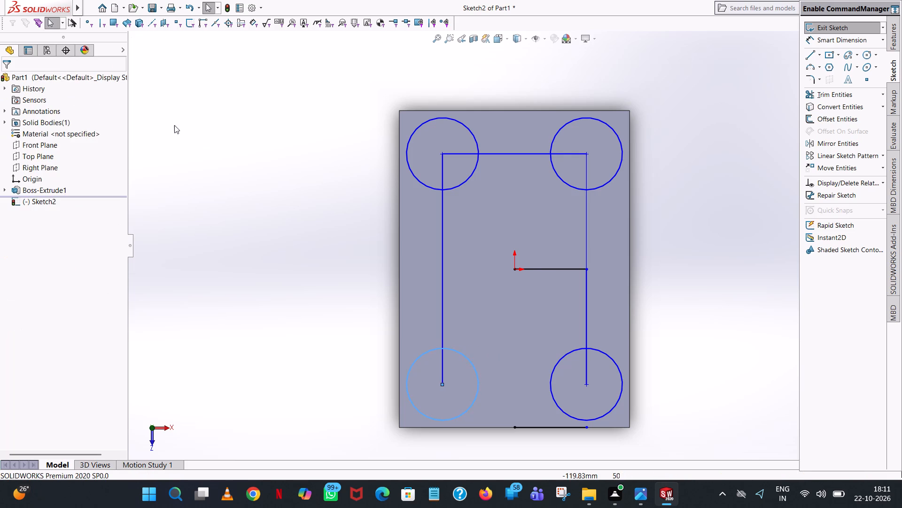
{"action": "left_click", "coordinate": [175, 125]}
Trim away every layout line, including the short line on the block's front edge, so only the four circles remain.
{"action": "left_click", "coordinate": [833, 90]}
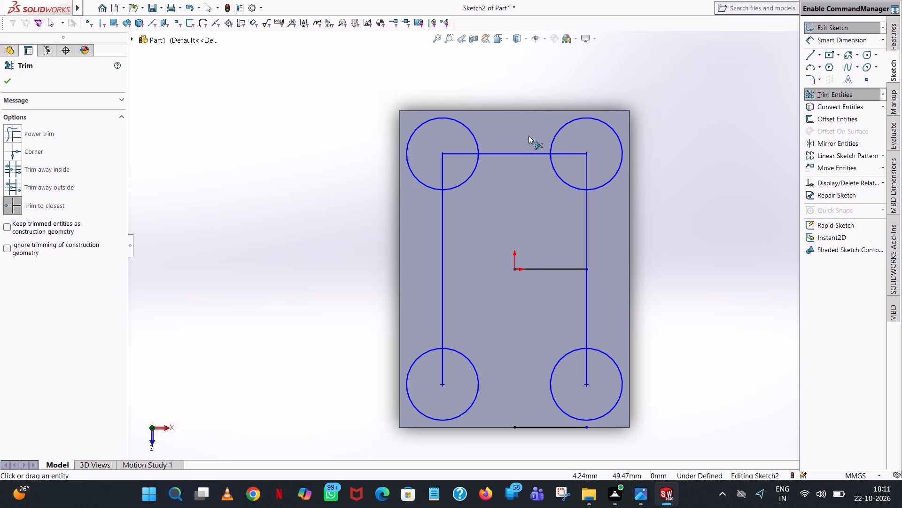
{"action": "left_click", "coordinate": [525, 152]}
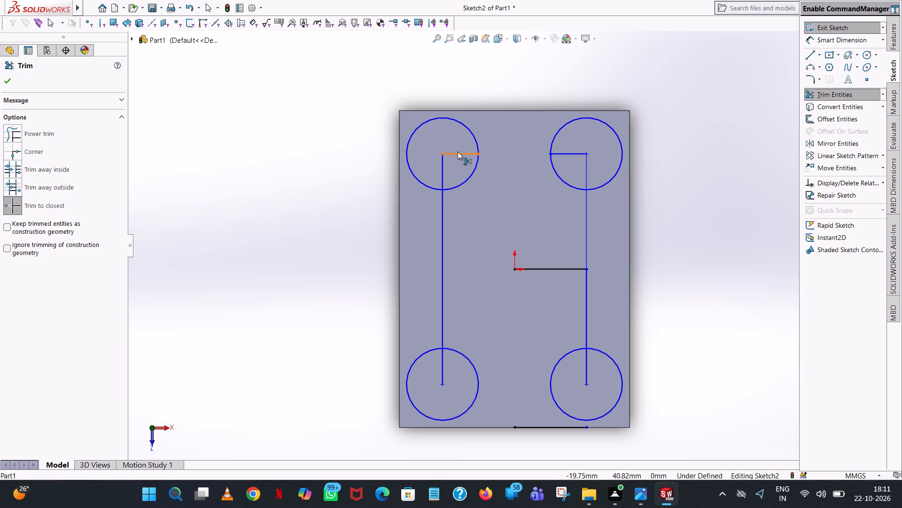
{"action": "left_click", "coordinate": [457, 151]}
{"action": "left_click", "coordinate": [443, 159]}
{"action": "left_click", "coordinate": [444, 213]}
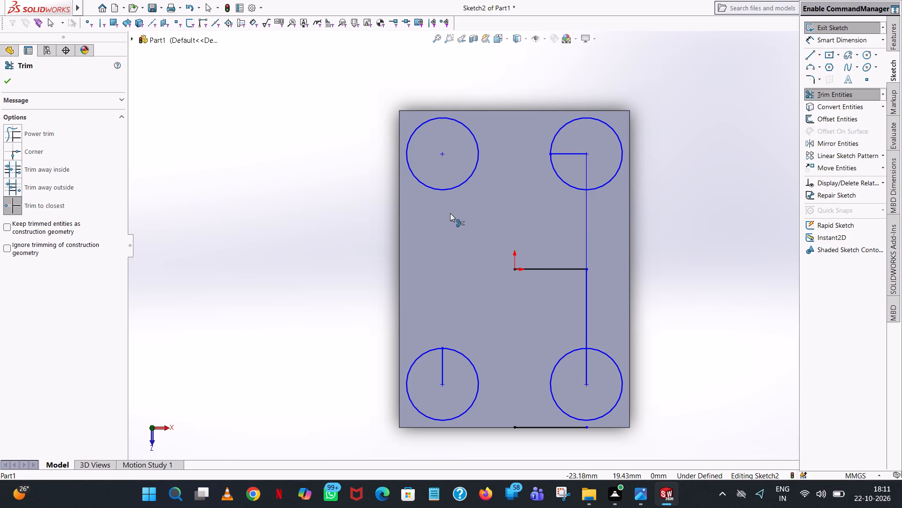
{"action": "double_click", "coordinate": [573, 151]}
{"action": "left_click", "coordinate": [588, 174]}
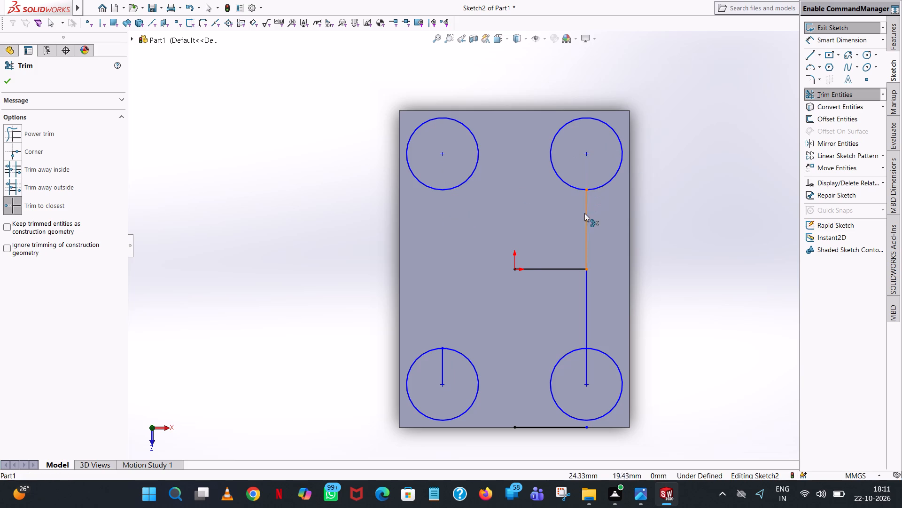
{"action": "left_click", "coordinate": [584, 213]}
{"action": "left_click", "coordinate": [579, 269]}
{"action": "left_click", "coordinate": [586, 278]}
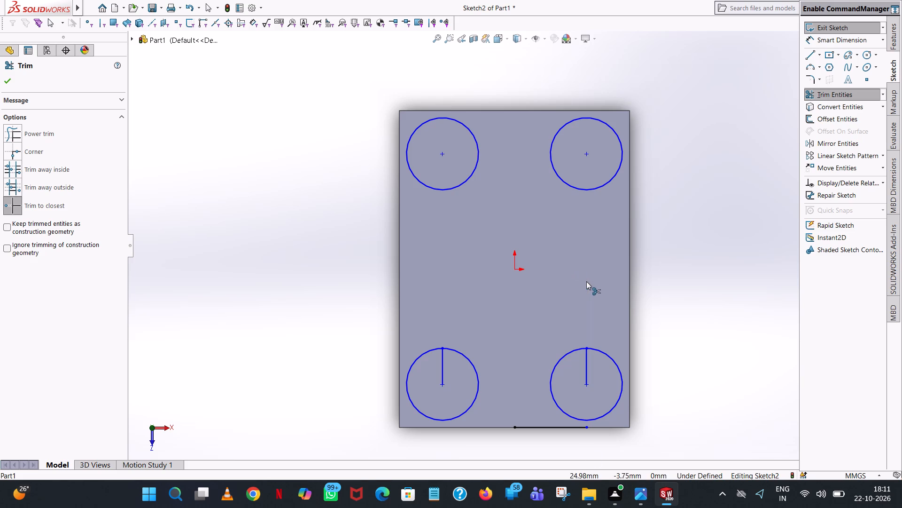
{"action": "left_click", "coordinate": [585, 373]}
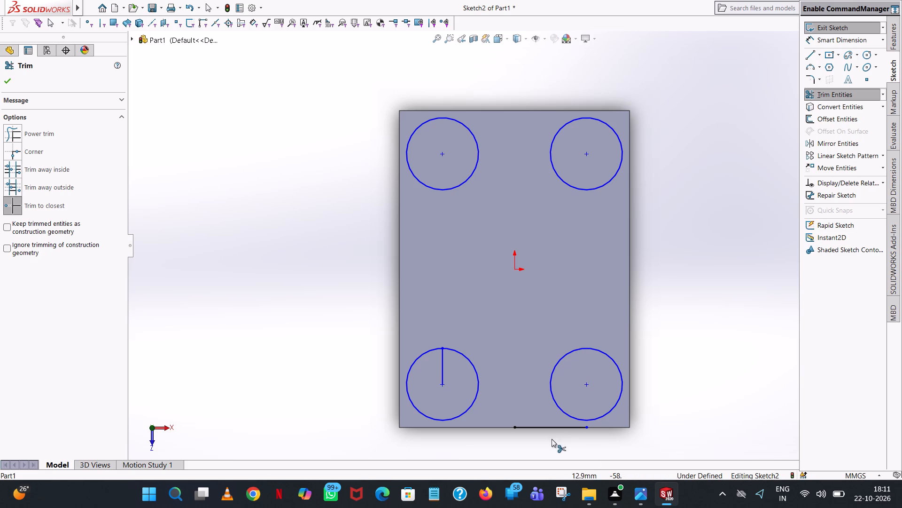
{"action": "left_click", "coordinate": [554, 428]}
{"action": "left_click", "coordinate": [443, 373]}
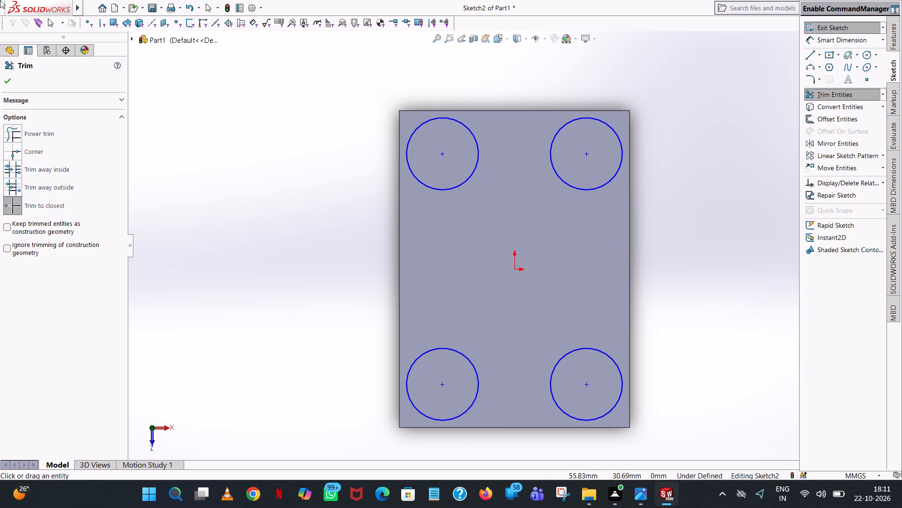
{"action": "left_click", "coordinate": [7, 82]}
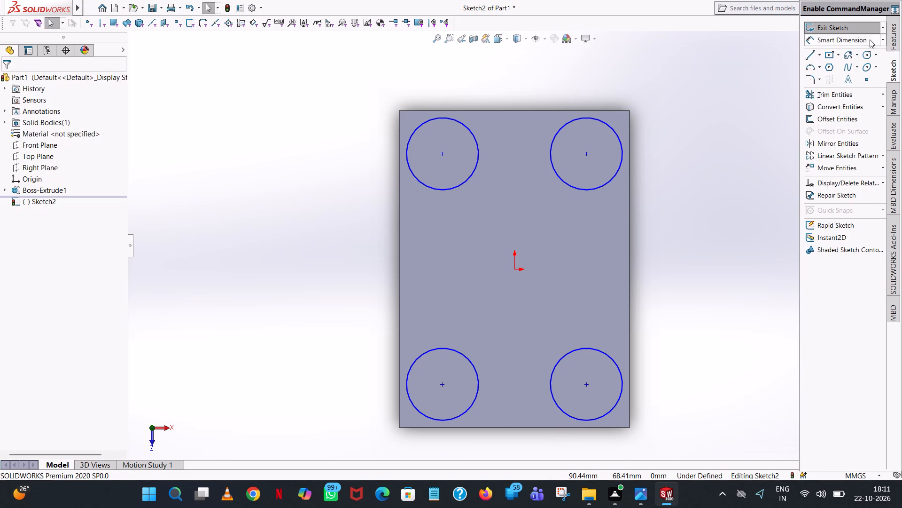
Add diameter dimensions to the two circles near the block's back edge, keeping their drawn sizes.
{"action": "left_click", "coordinate": [851, 40]}
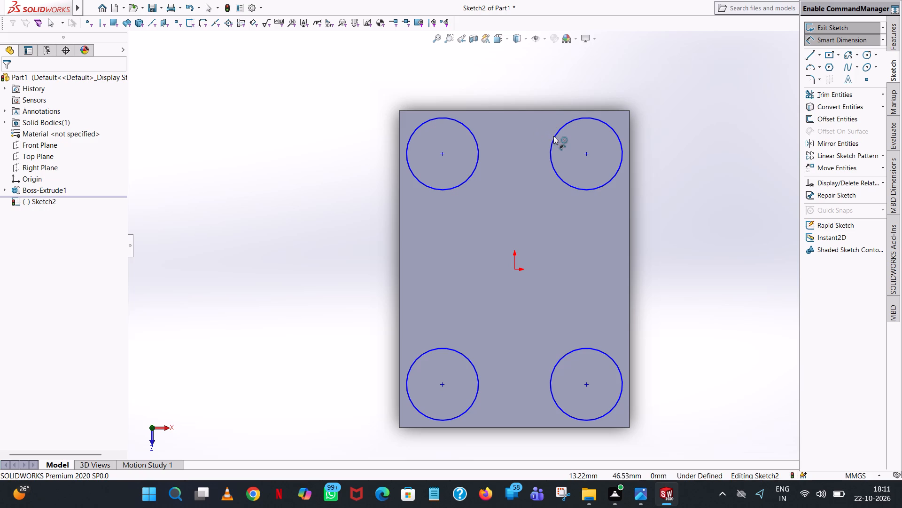
{"action": "left_click", "coordinate": [554, 136]}
{"action": "left_click", "coordinate": [669, 90]}
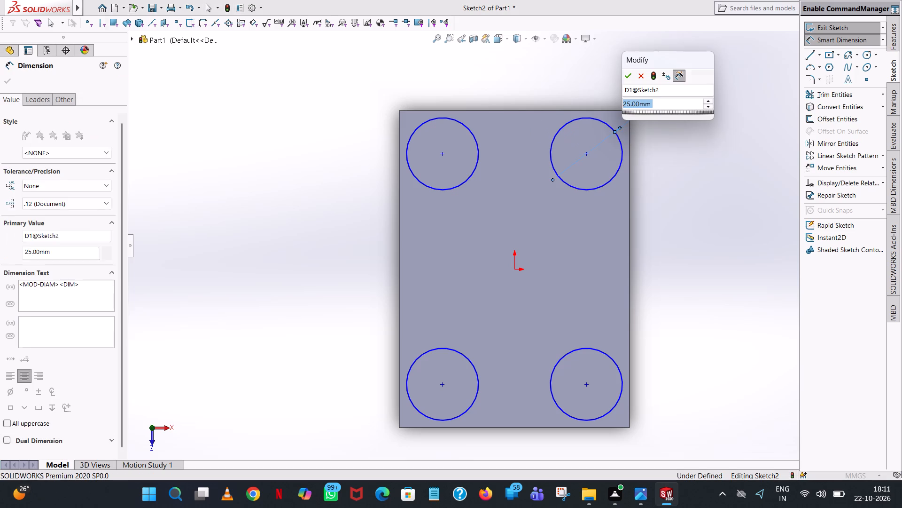
{"action": "left_click", "coordinate": [625, 72]}
{"action": "left_click", "coordinate": [458, 86]}
{"action": "left_click", "coordinate": [421, 125]}
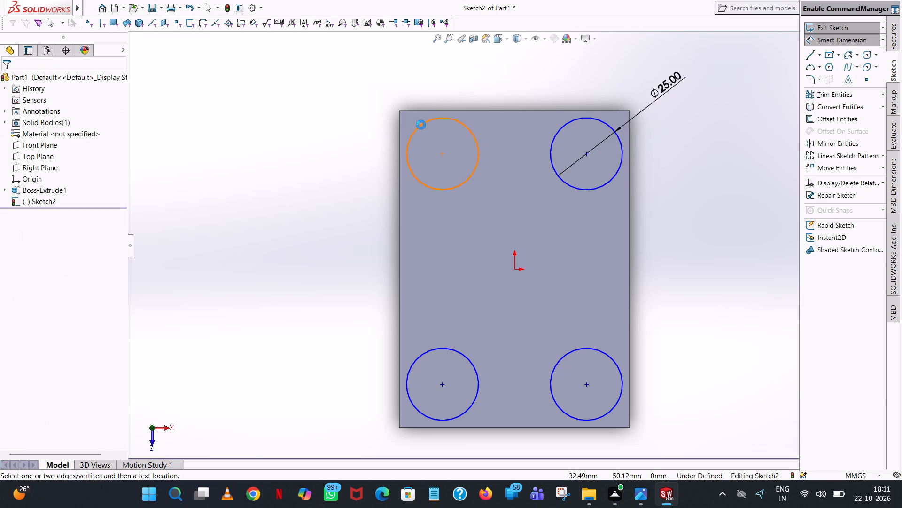
{"action": "left_click", "coordinate": [266, 110]}
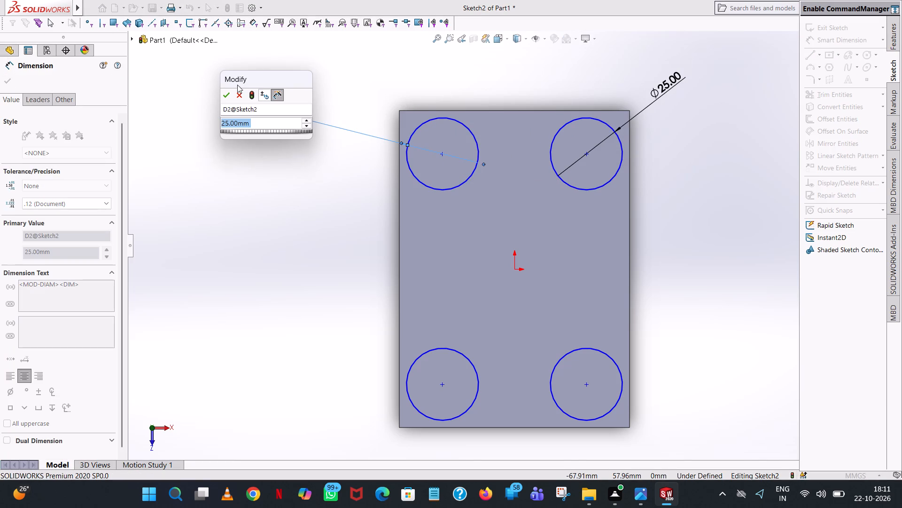
{"action": "left_click", "coordinate": [230, 93]}
{"action": "left_click", "coordinate": [278, 224]}
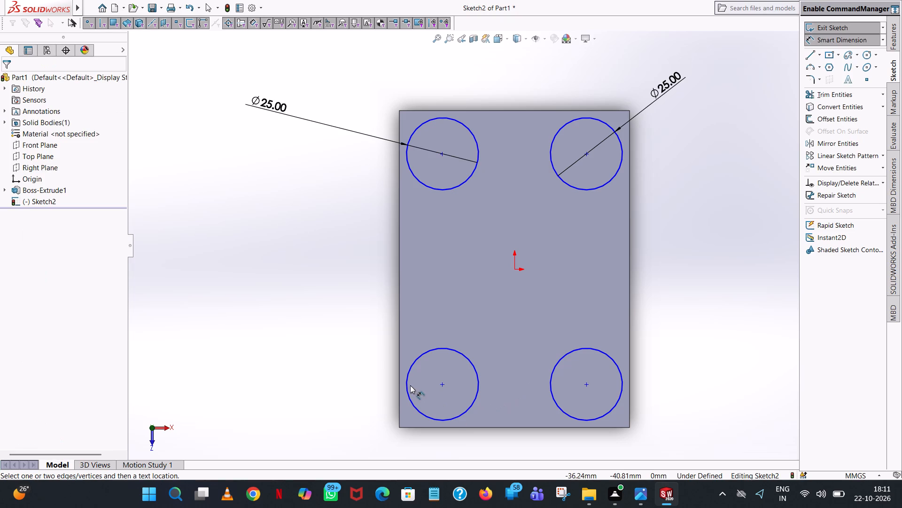
Add diameter dimensions to the two circles near the block's front edge, keeping their drawn sizes.
{"action": "left_click", "coordinate": [404, 381]}
{"action": "left_click", "coordinate": [270, 342]}
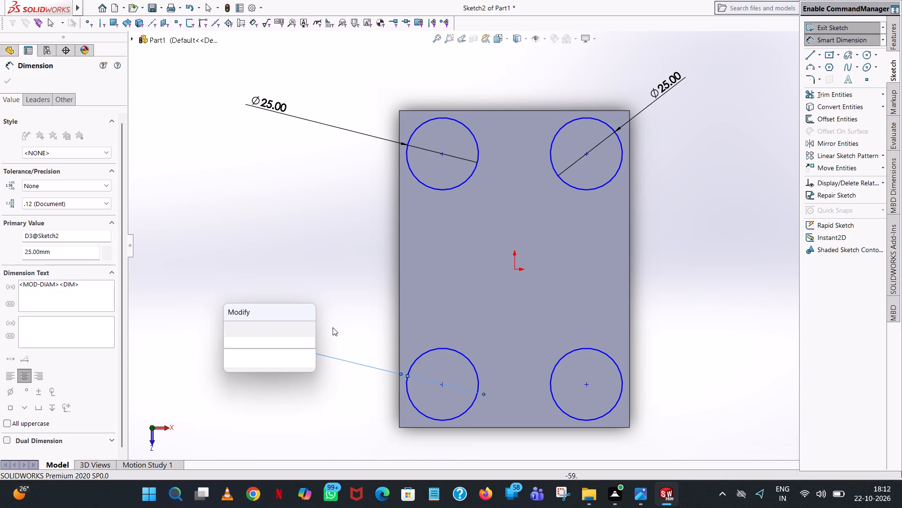
{"action": "left_click", "coordinate": [233, 326]}
{"action": "left_click_drag", "start_coordinate": [286, 264], "coordinate": [295, 264]}
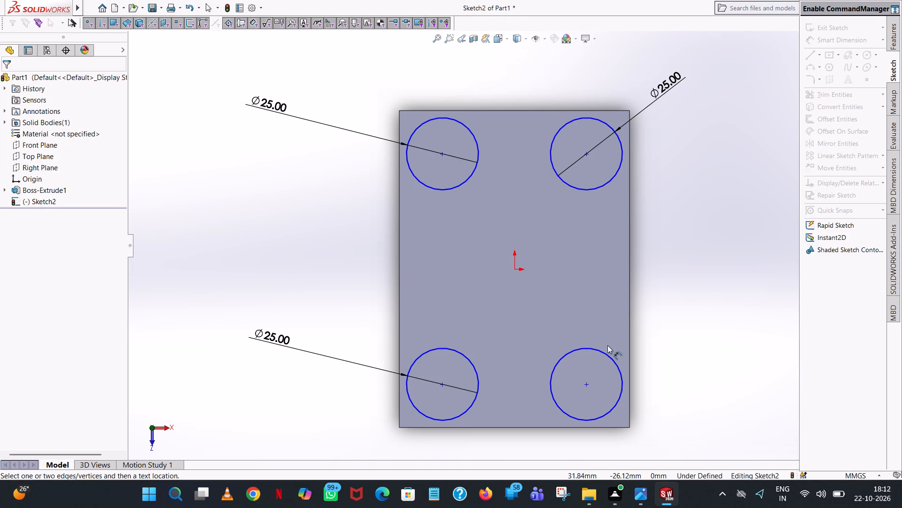
{"action": "left_click", "coordinate": [606, 356]}
{"action": "left_click", "coordinate": [814, 356]}
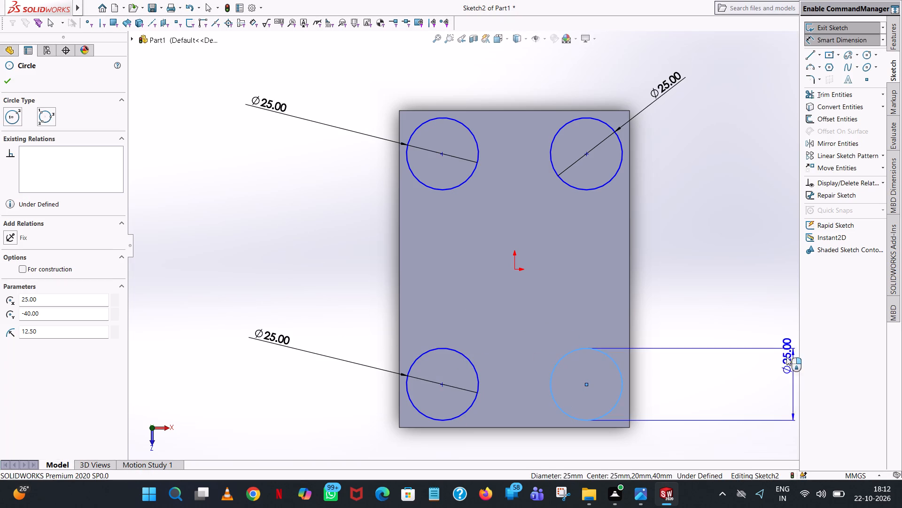
{"action": "left_click", "coordinate": [753, 354]}
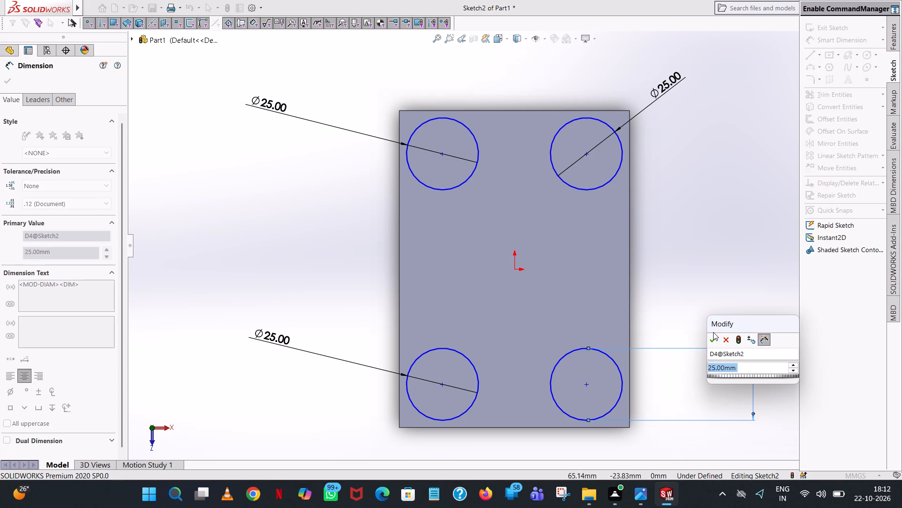
{"action": "left_click", "coordinate": [712, 337]}
{"action": "left_click", "coordinate": [715, 171]}
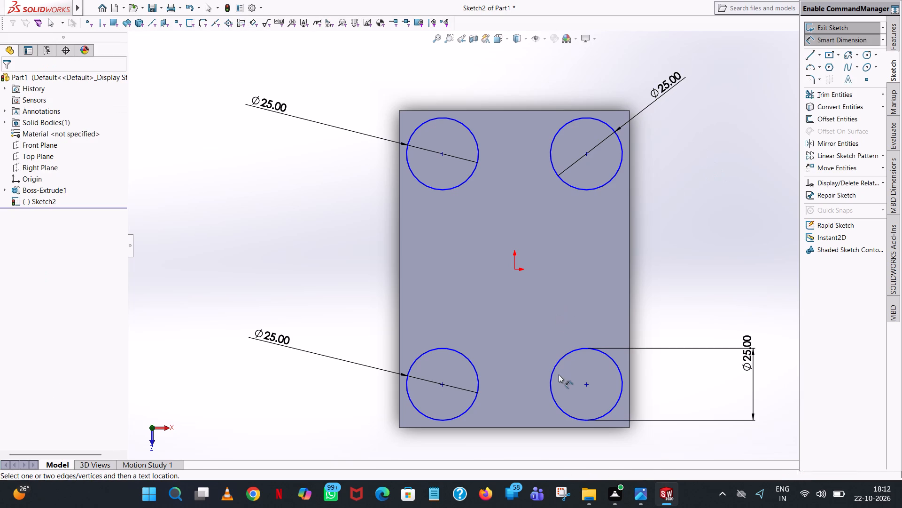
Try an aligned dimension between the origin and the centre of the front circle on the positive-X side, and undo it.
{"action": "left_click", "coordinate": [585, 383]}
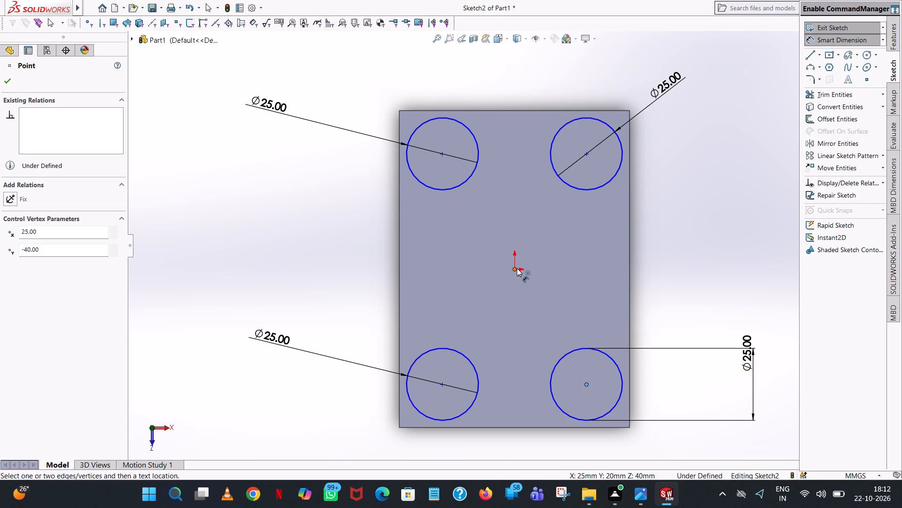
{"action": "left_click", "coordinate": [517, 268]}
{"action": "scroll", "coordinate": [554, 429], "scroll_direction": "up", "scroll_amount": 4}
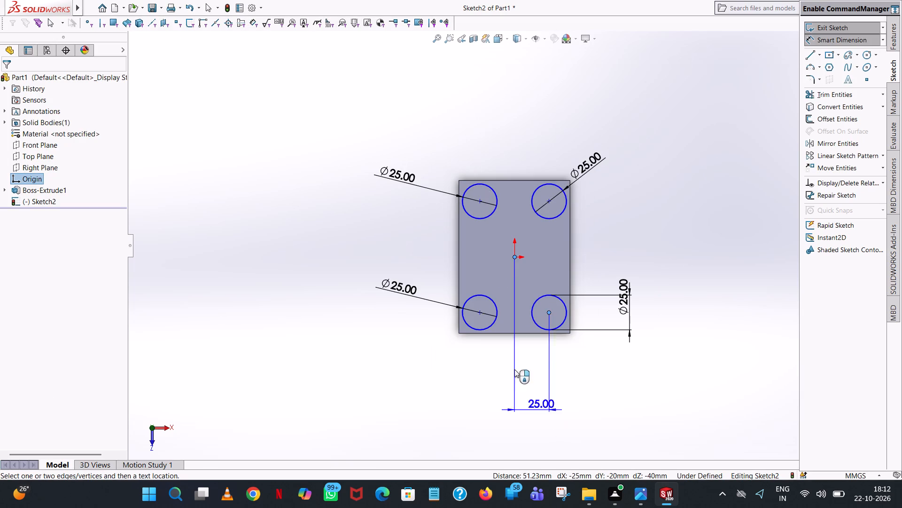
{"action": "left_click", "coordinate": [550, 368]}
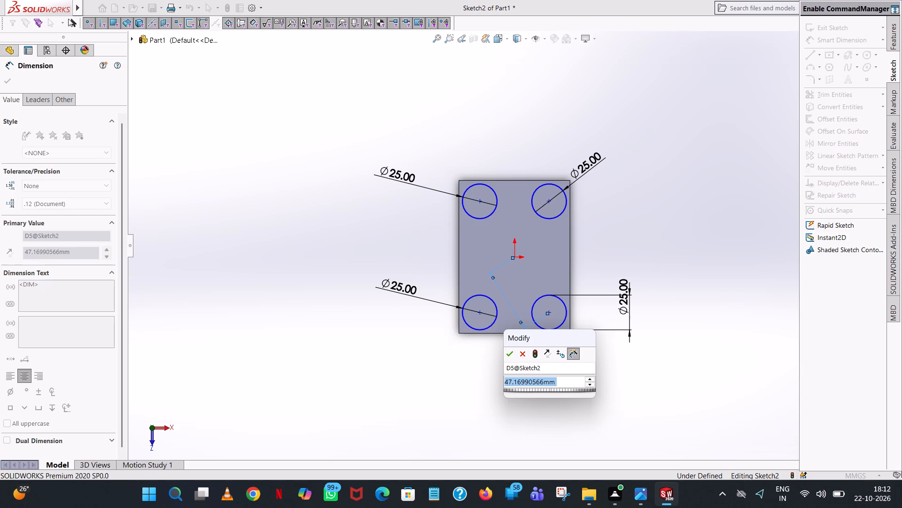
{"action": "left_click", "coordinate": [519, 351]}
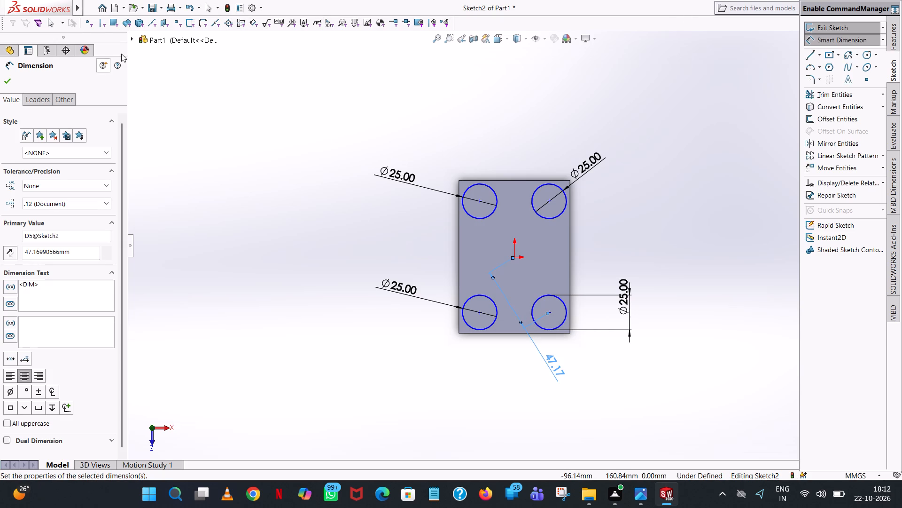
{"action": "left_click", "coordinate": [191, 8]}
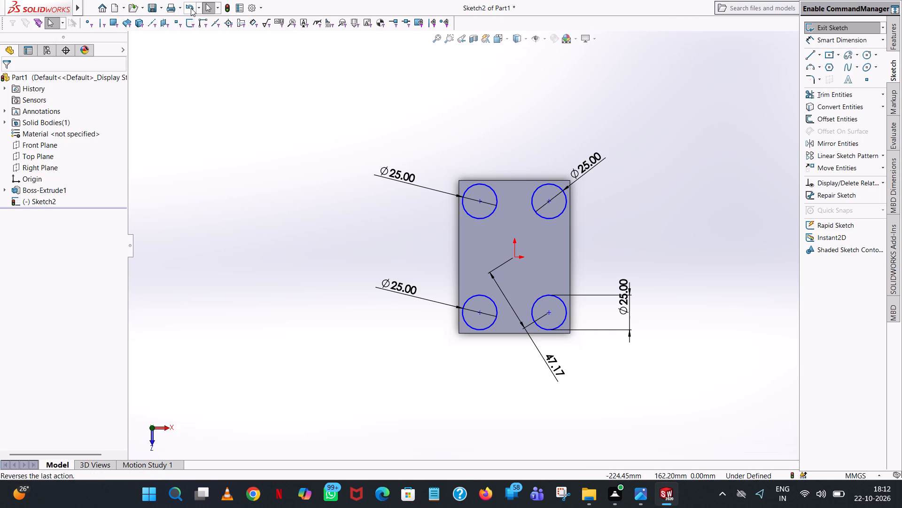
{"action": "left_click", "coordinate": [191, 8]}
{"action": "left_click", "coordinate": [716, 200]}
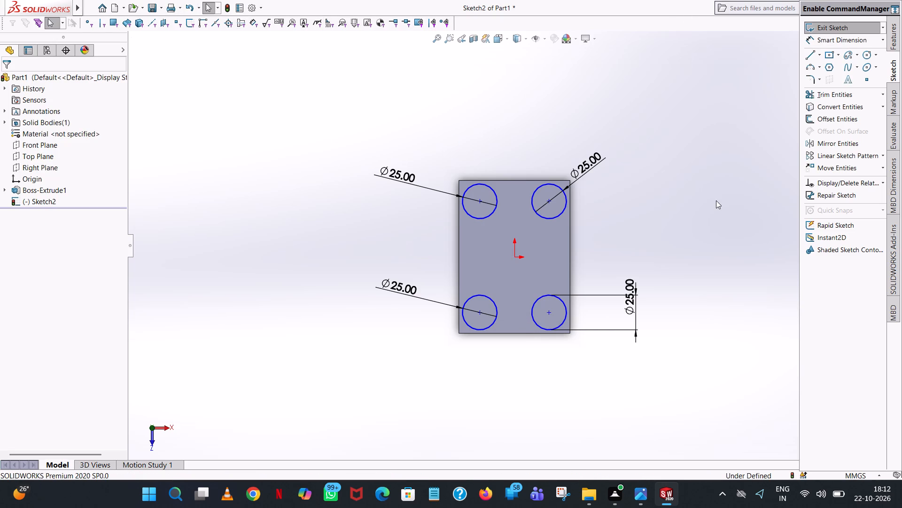
Dimension the front positive-X circle's centre from the origin along both X and Z, keeping the drawn distances.
{"action": "left_click", "coordinate": [832, 34]}
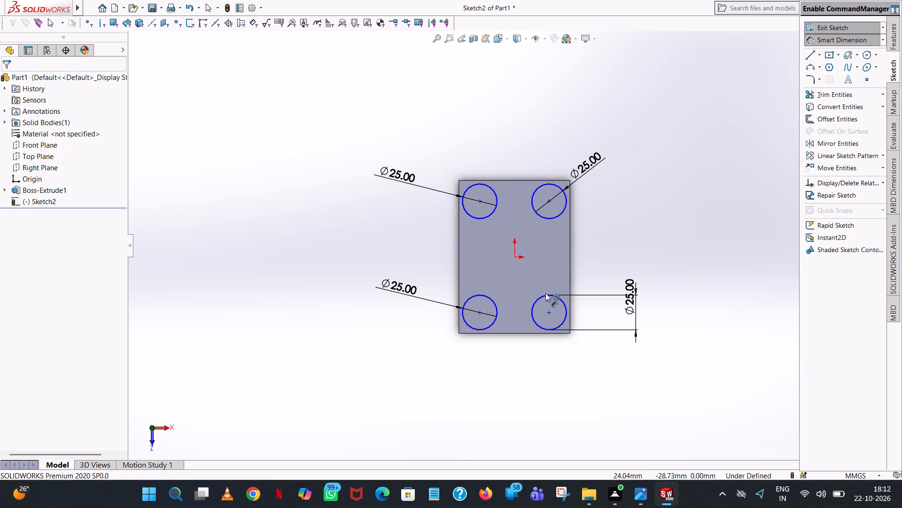
{"action": "left_click", "coordinate": [515, 257]}
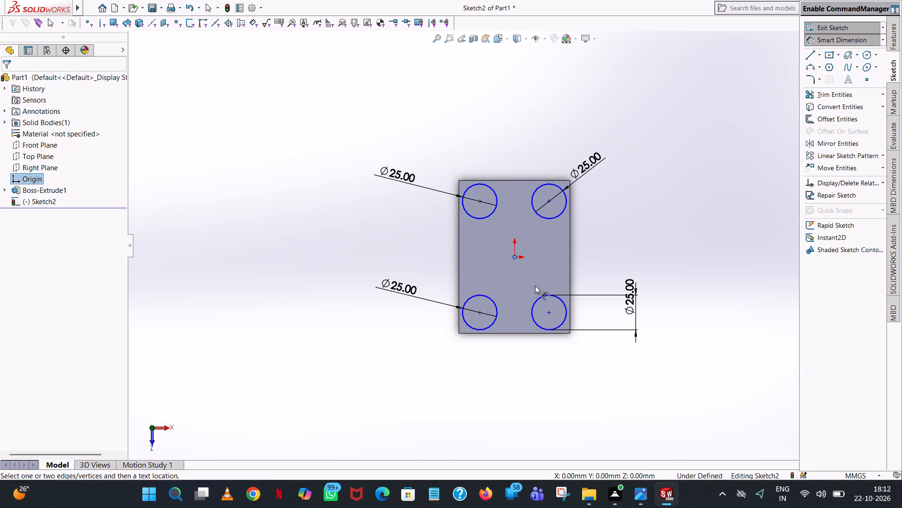
{"action": "left_click", "coordinate": [551, 312]}
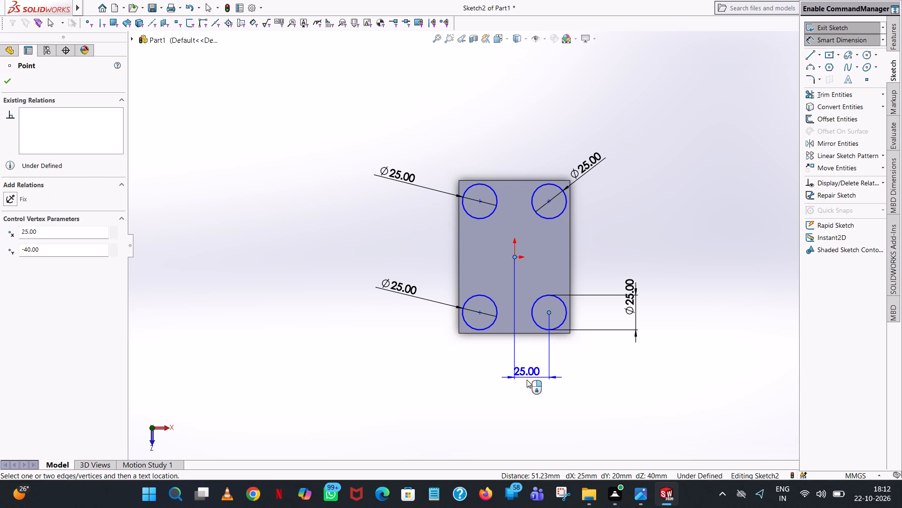
{"action": "left_click", "coordinate": [527, 380]}
{"action": "left_click", "coordinate": [488, 364]}
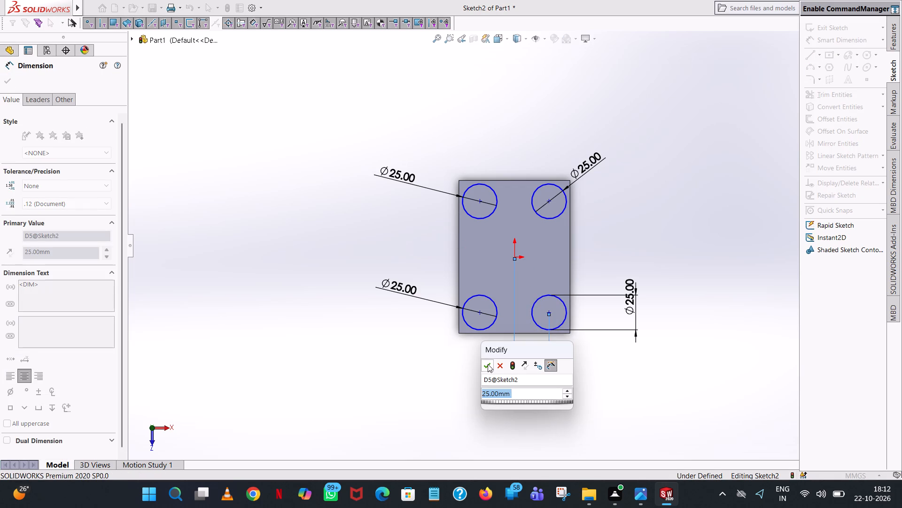
{"action": "left_click", "coordinate": [381, 349]}
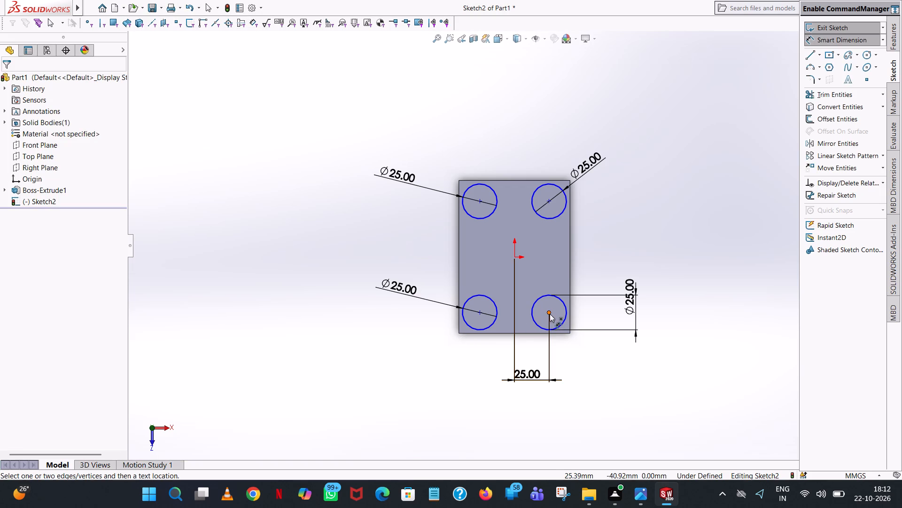
{"action": "left_click", "coordinate": [550, 314]}
{"action": "left_click", "coordinate": [516, 257]}
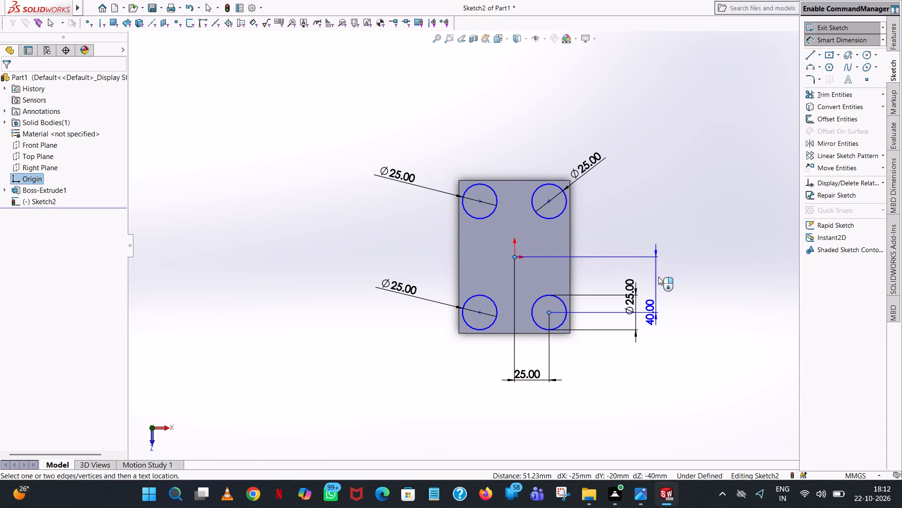
{"action": "left_click", "coordinate": [661, 281]}
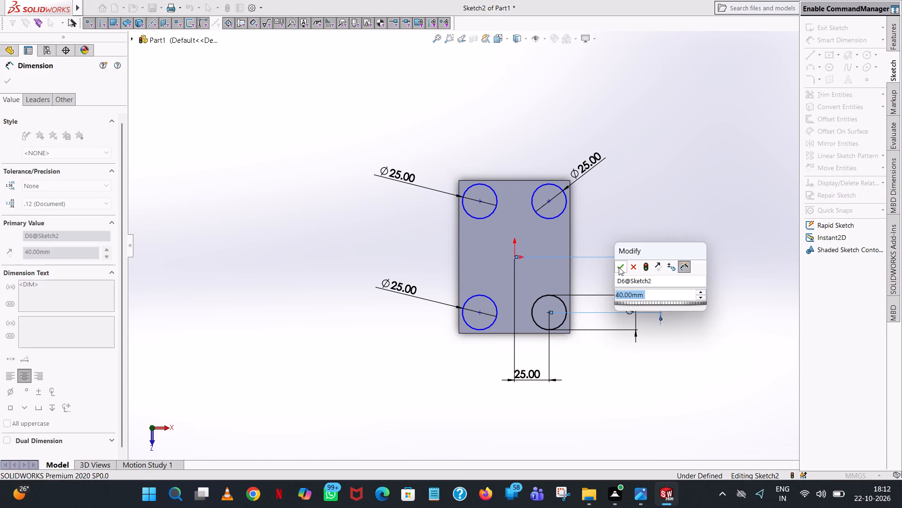
{"action": "left_click", "coordinate": [619, 267]}
{"action": "left_click", "coordinate": [619, 214]}
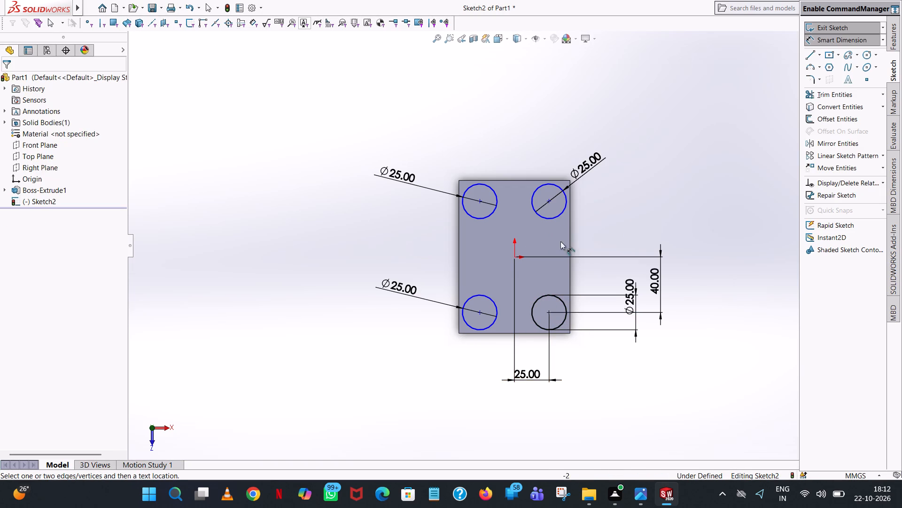
Dimension the front negative-X circle's centre along X from the other front circle and along Z from the origin, keeping the drawn distances.
{"action": "left_click", "coordinate": [481, 312]}
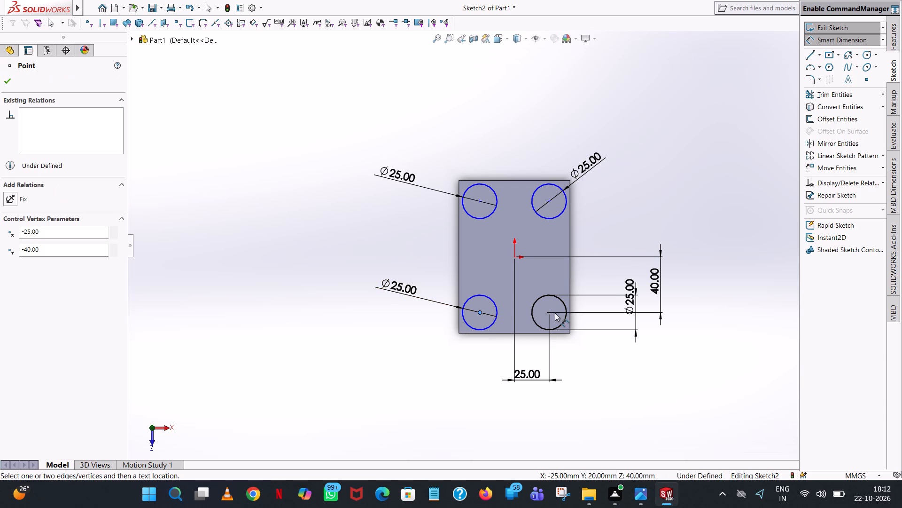
{"action": "left_click", "coordinate": [549, 313]}
{"action": "left_click", "coordinate": [554, 403]}
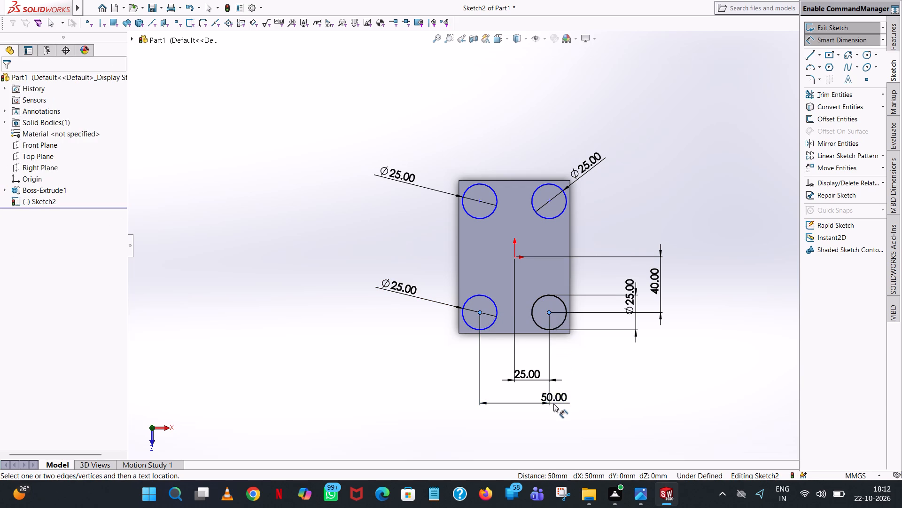
{"action": "left_click", "coordinate": [513, 388]}
{"action": "left_click", "coordinate": [371, 335]}
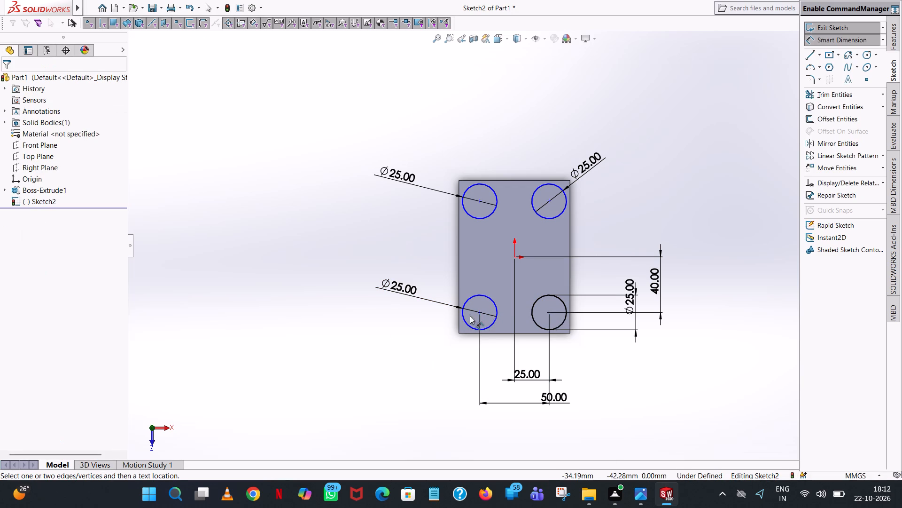
{"action": "left_click", "coordinate": [479, 314]}
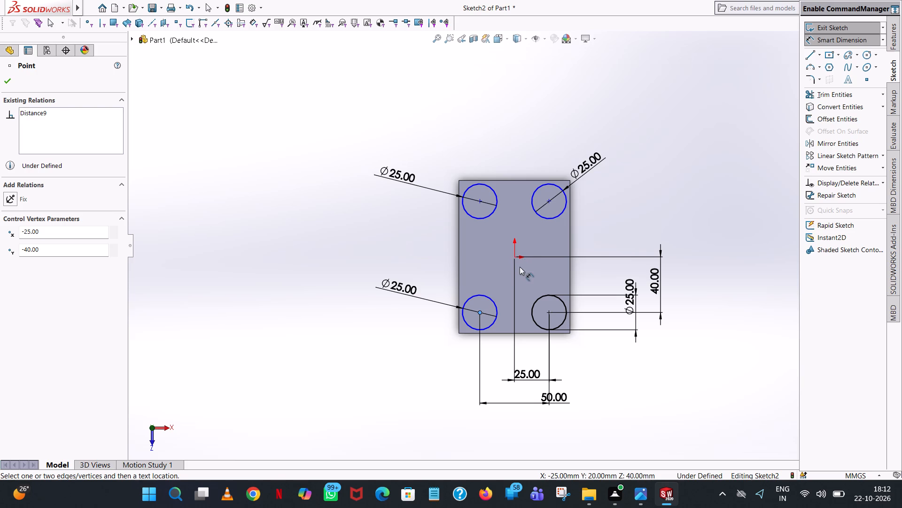
{"action": "left_click", "coordinate": [515, 256]}
{"action": "left_click", "coordinate": [329, 262]}
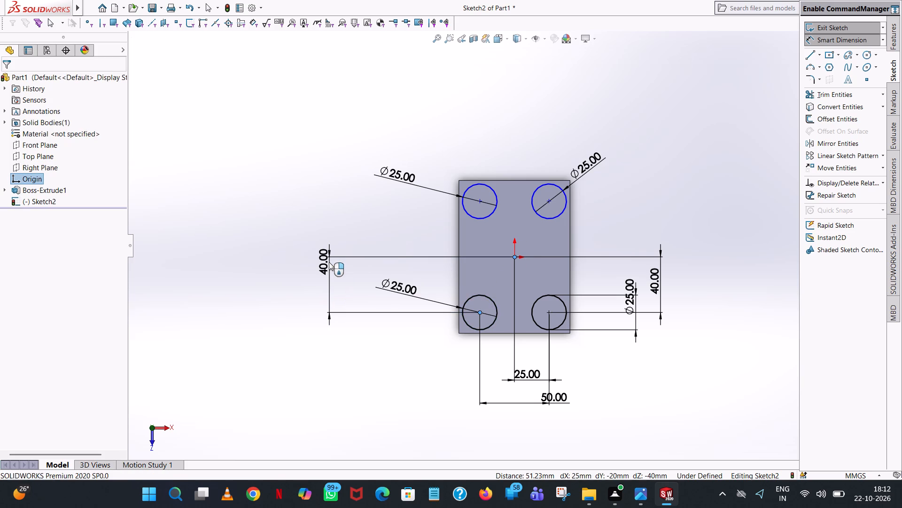
{"action": "left_click", "coordinate": [288, 246]}
{"action": "left_click", "coordinate": [361, 141]}
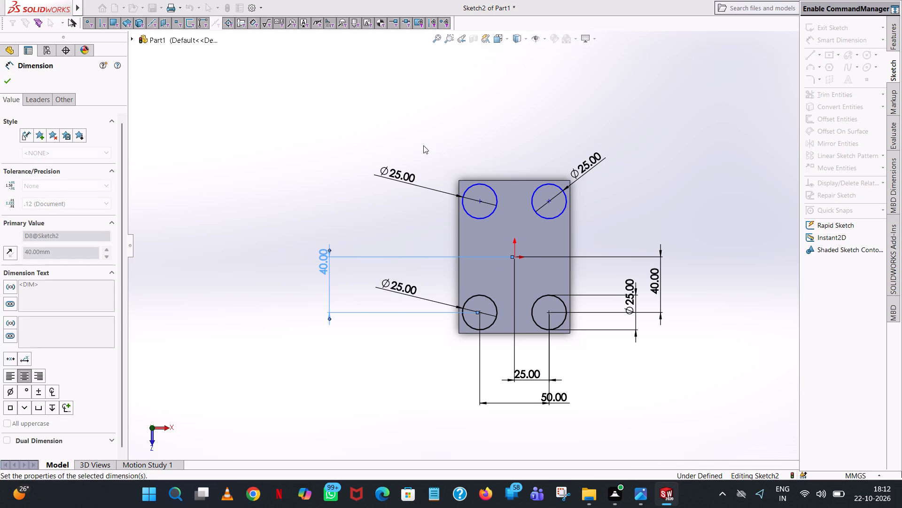
Dimension the back negative-X circle's centre along Z from the front circle on that side and along X from the origin, keeping the drawn distances.
{"action": "left_click", "coordinate": [480, 200]}
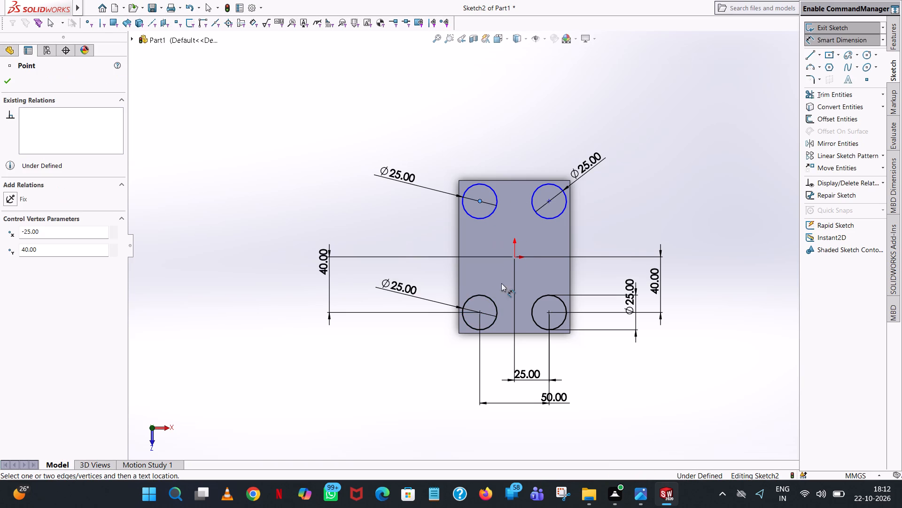
{"action": "left_click", "coordinate": [480, 310]}
{"action": "left_click", "coordinate": [373, 288]}
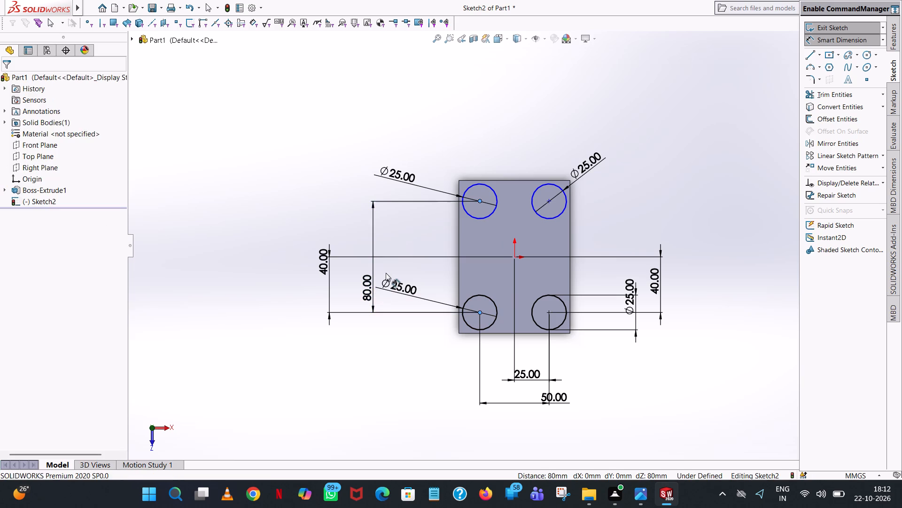
{"action": "left_click", "coordinate": [335, 271]}
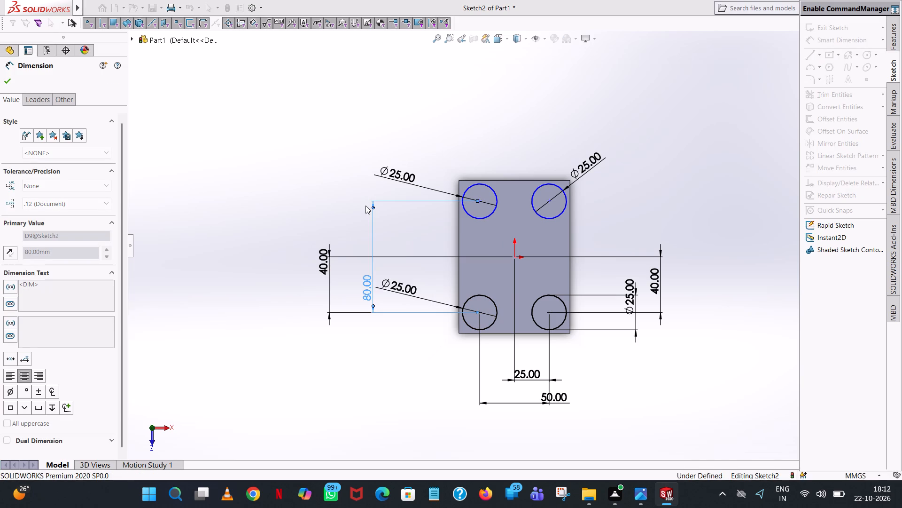
{"action": "left_click", "coordinate": [365, 206]}
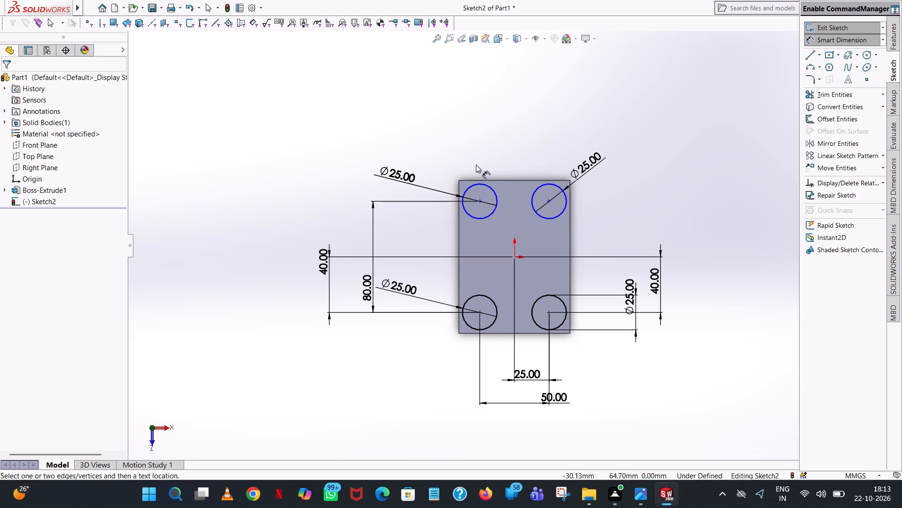
{"action": "left_click", "coordinate": [479, 201]}
{"action": "left_click", "coordinate": [514, 256]}
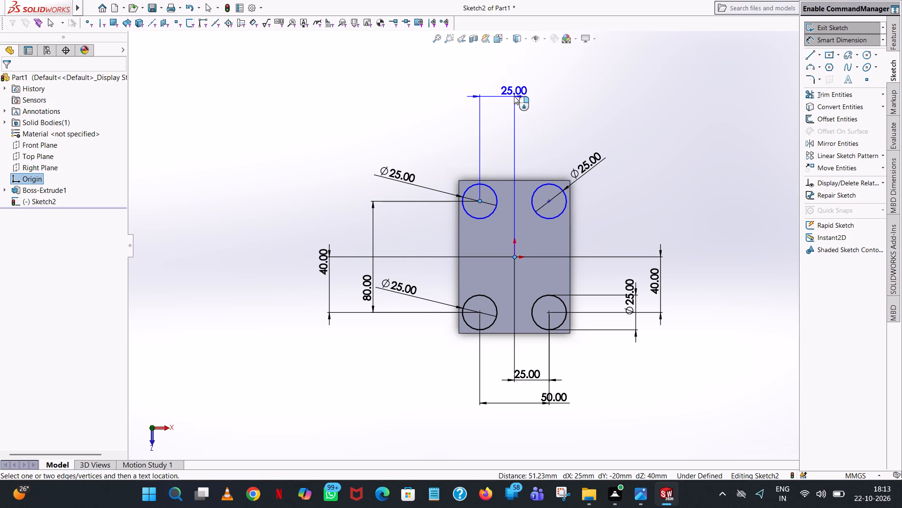
{"action": "left_click", "coordinate": [506, 95]}
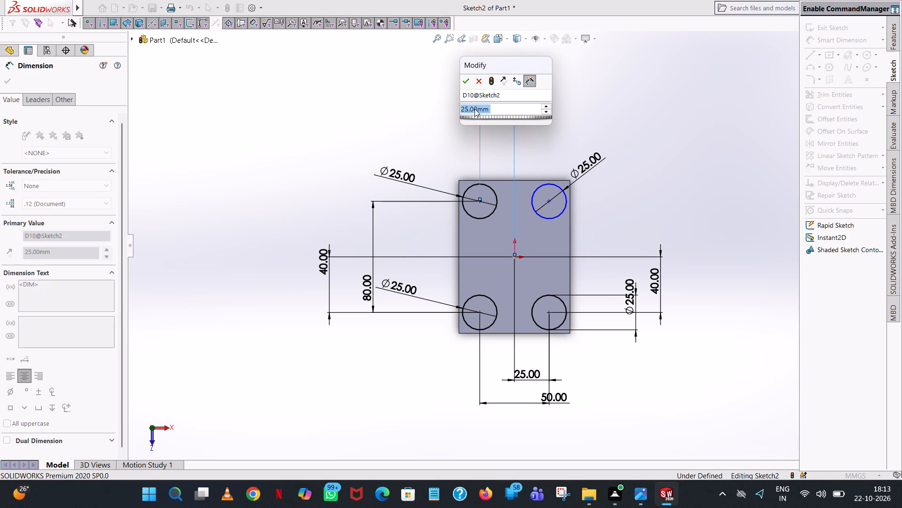
{"action": "left_click", "coordinate": [463, 80]}
{"action": "left_click", "coordinate": [396, 98]}
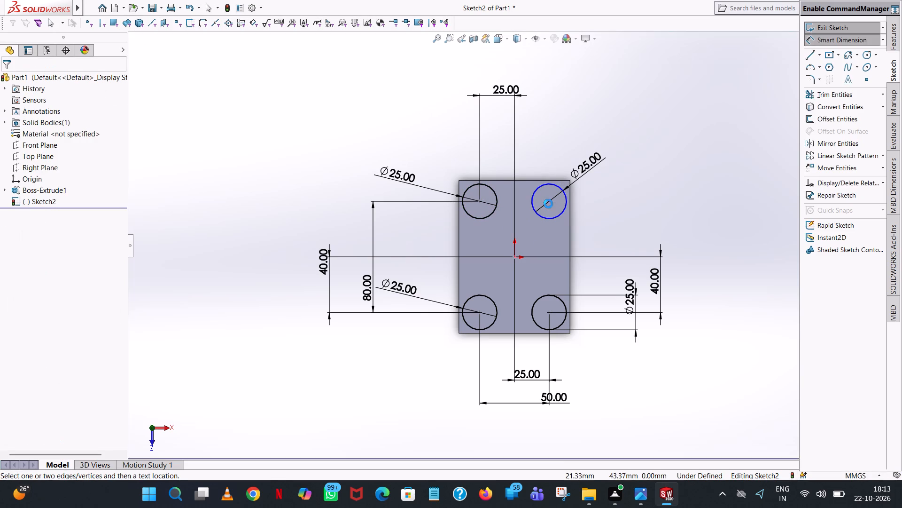
Dimension the back positive-X circle's centre along X from the other back circle and along Z from the front one, keeping the drawn distances.
{"action": "left_click", "coordinate": [549, 201]}
{"action": "left_click", "coordinate": [481, 200]}
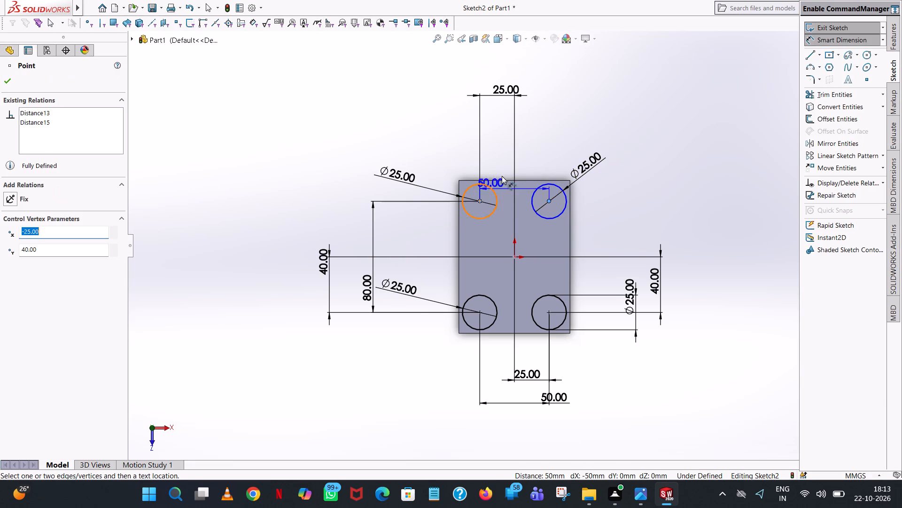
{"action": "left_click", "coordinate": [529, 132]}
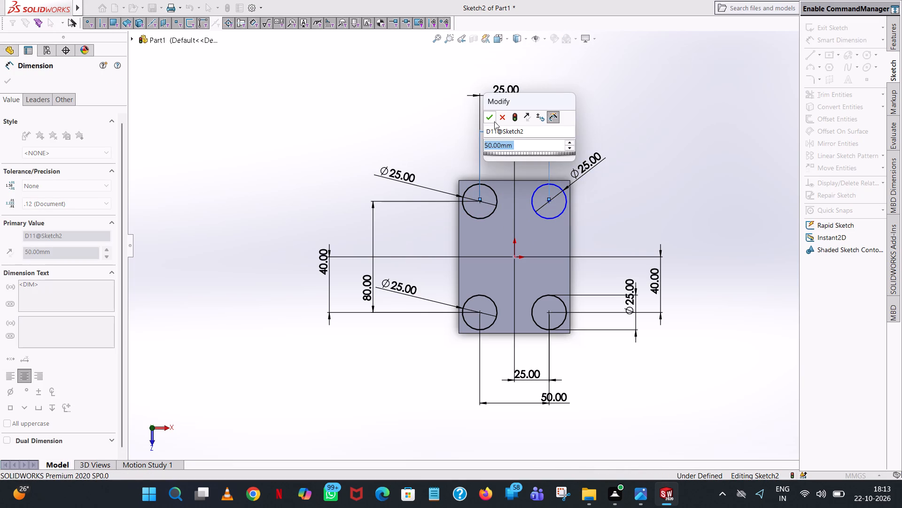
{"action": "left_click", "coordinate": [490, 116]}
{"action": "left_click", "coordinate": [660, 88]}
{"action": "left_click", "coordinate": [550, 202]}
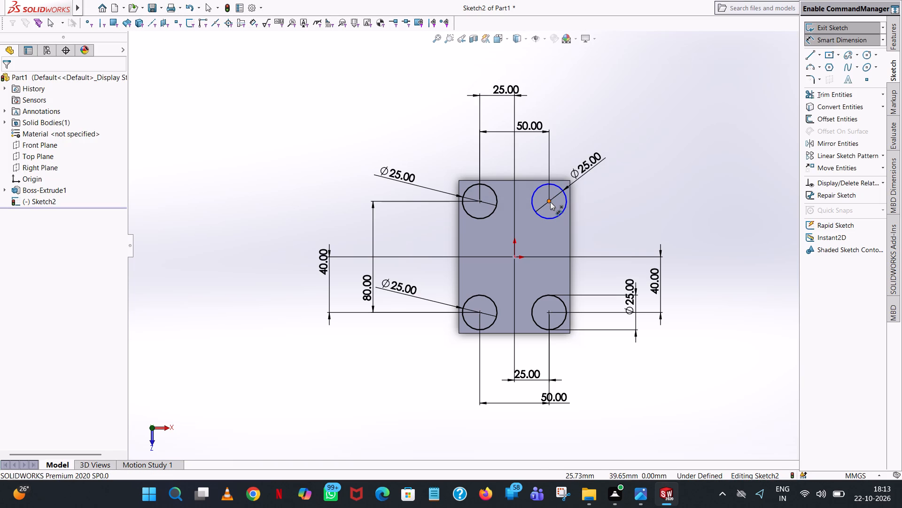
{"action": "left_click", "coordinate": [550, 313]}
{"action": "left_click", "coordinate": [723, 263]}
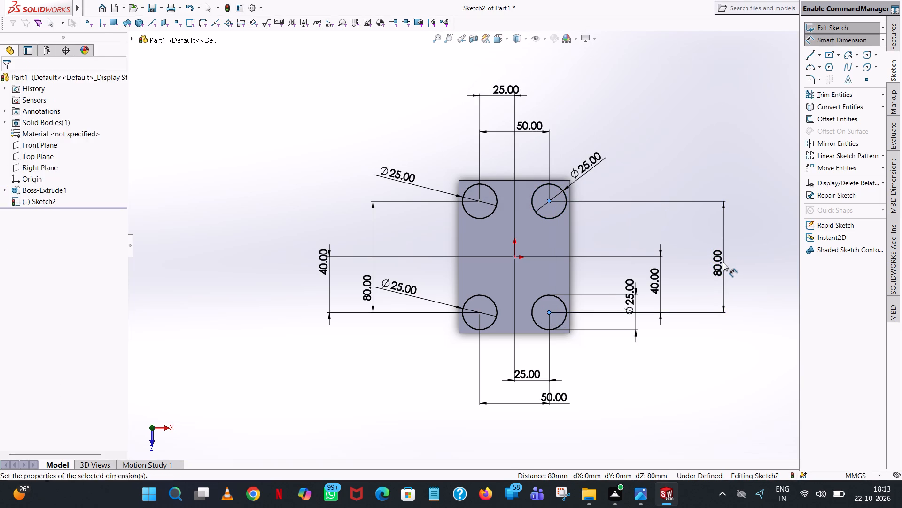
{"action": "left_click", "coordinate": [677, 249]}
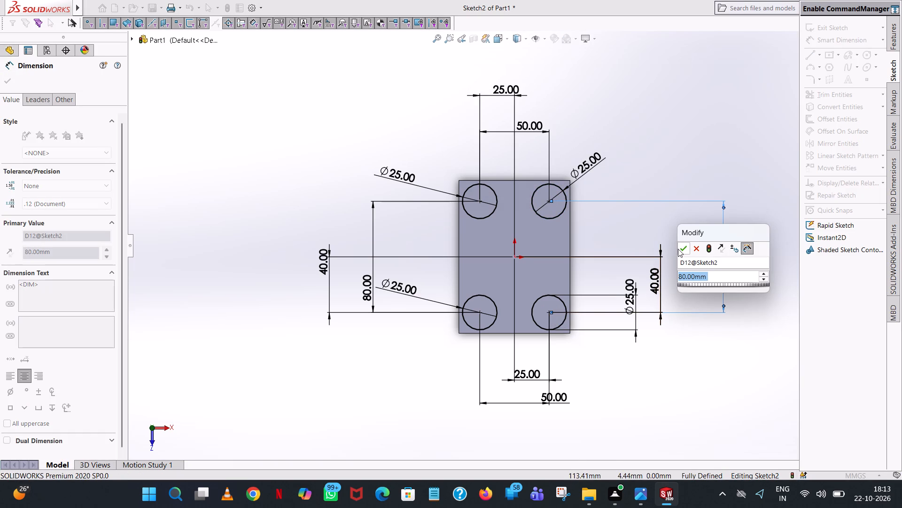
{"action": "left_click", "coordinate": [684, 161]}
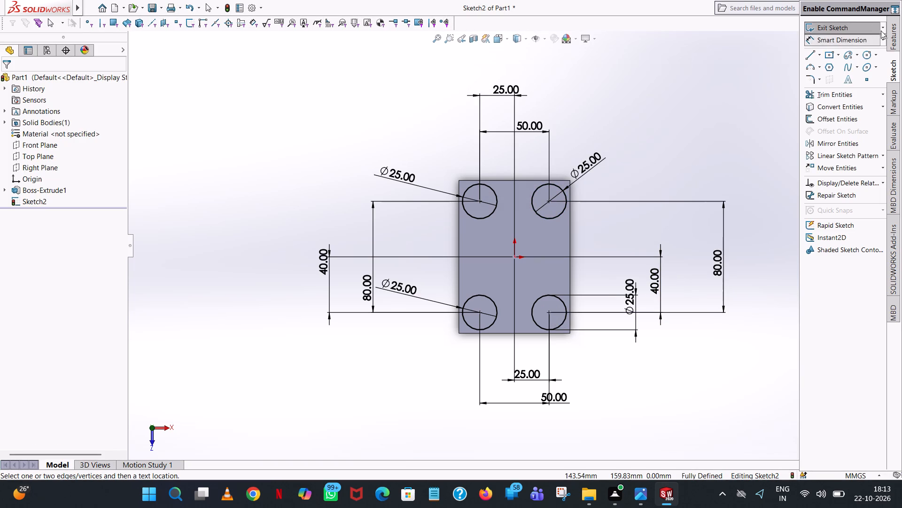
Extrude the four 25 mm circles as blind bosses 4 mm high on the block's top face, merged with the block.
{"action": "left_click", "coordinate": [896, 31]}
{"action": "left_click", "coordinate": [848, 30]}
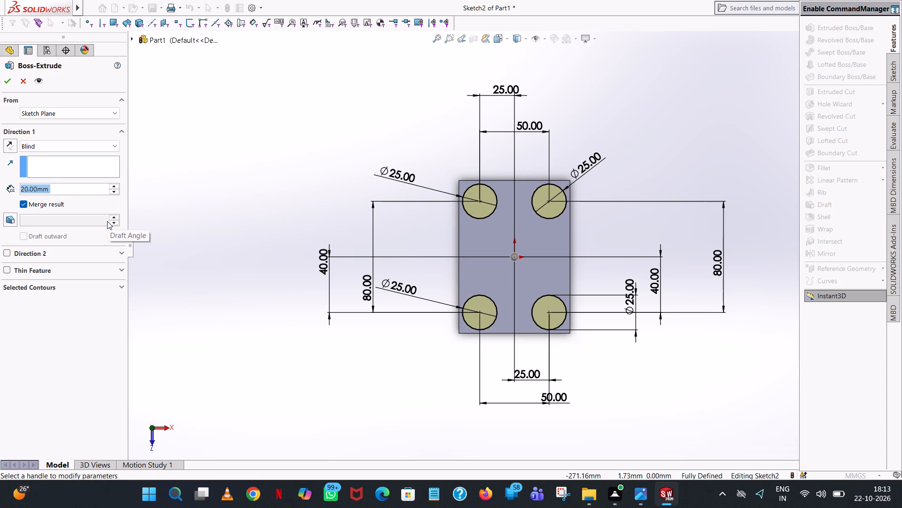
{"action": "key", "text": "4"}
{"action": "key", "text": "Return"}
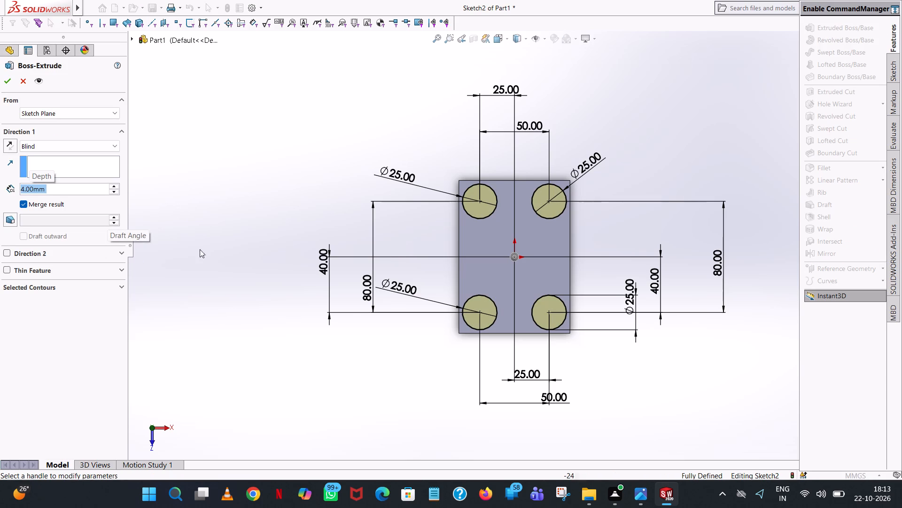
{"action": "scroll", "coordinate": [225, 361], "scroll_direction": "up", "scroll_amount": 1}
{"action": "middle_click_drag", "start_coordinate": [239, 287], "coordinate": [319, 150]}
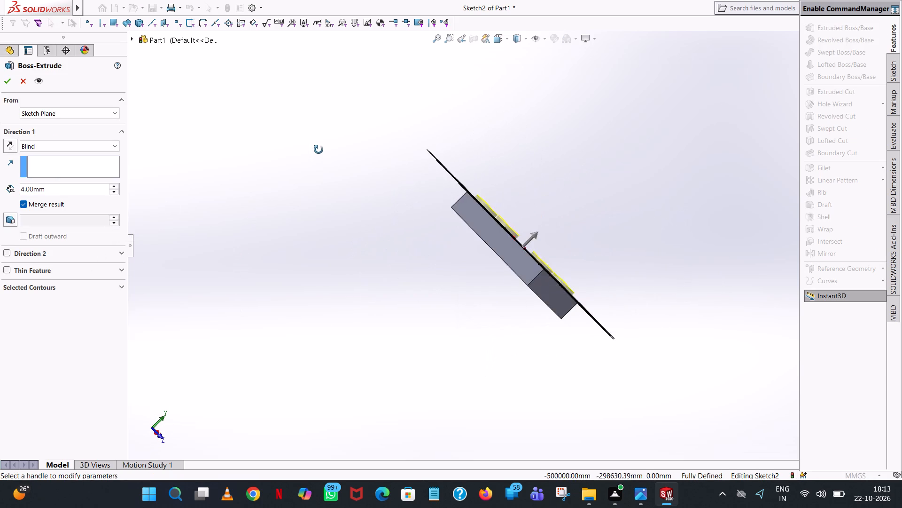
{"action": "middle_click_drag", "start_coordinate": [319, 150], "coordinate": [334, 206]}
{"action": "scroll", "coordinate": [335, 246], "scroll_direction": "up", "scroll_amount": 1}
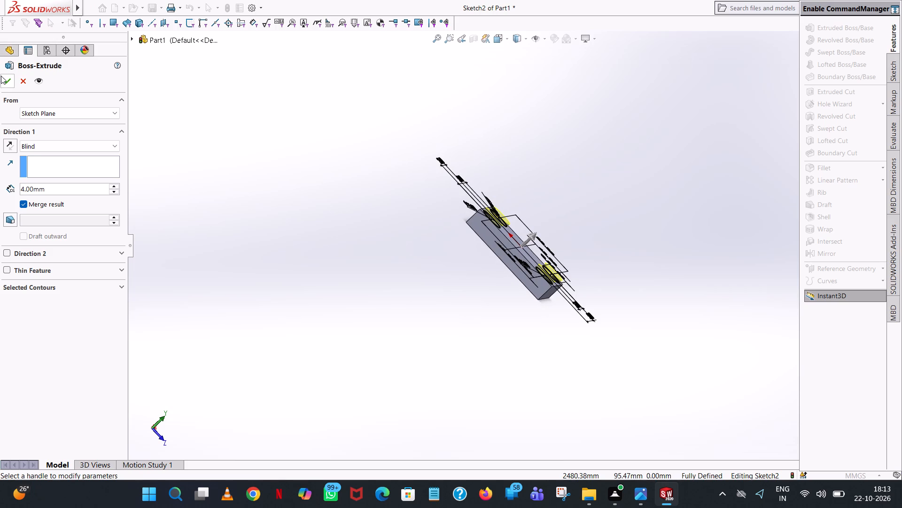
{"action": "left_click", "coordinate": [4, 81]}
{"action": "left_click", "coordinate": [246, 184]}
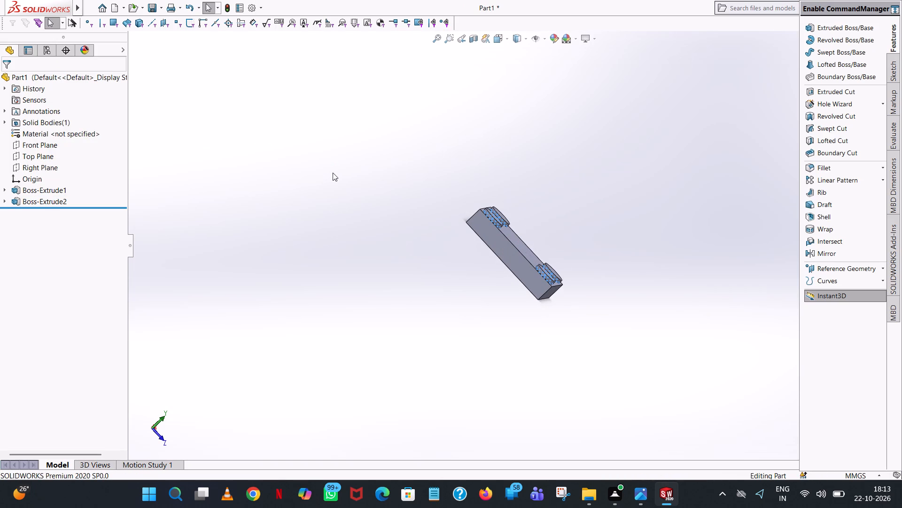
Examine the block and its four circular bosses from several angles and distances.
{"action": "middle_click_drag", "start_coordinate": [334, 172], "coordinate": [327, 218]}
{"action": "scroll", "coordinate": [303, 365], "scroll_direction": "up", "scroll_amount": 1}
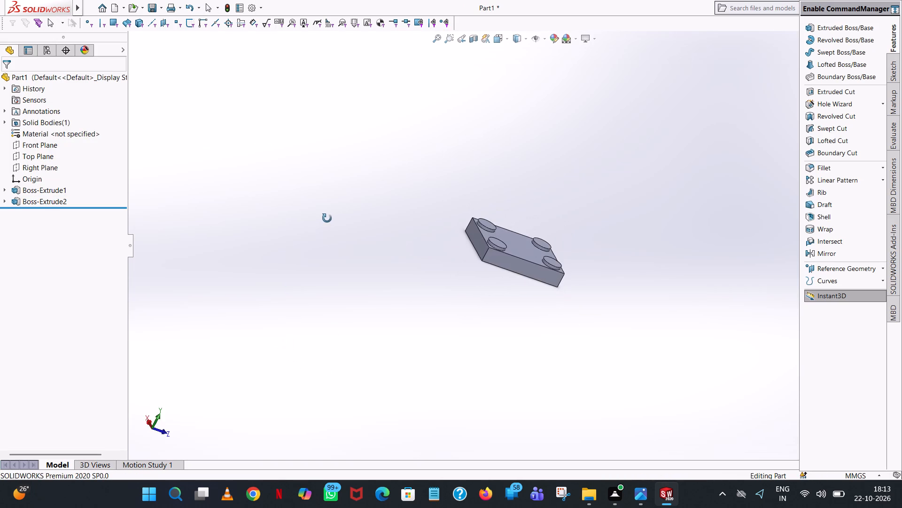
{"action": "middle_click_drag", "start_coordinate": [327, 218], "coordinate": [235, 328]}
{"action": "scroll", "coordinate": [159, 302], "scroll_direction": "up", "scroll_amount": 1}
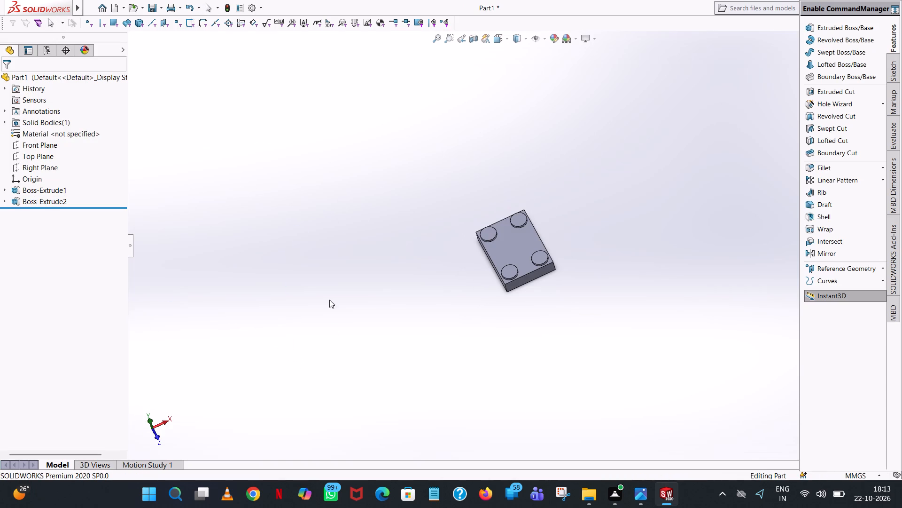
{"action": "middle_click_drag", "start_coordinate": [481, 297], "coordinate": [423, 257]}
{"action": "scroll", "coordinate": [479, 288], "scroll_direction": "up", "scroll_amount": 1}
{"action": "scroll", "coordinate": [452, 235], "scroll_direction": "up", "scroll_amount": 1}
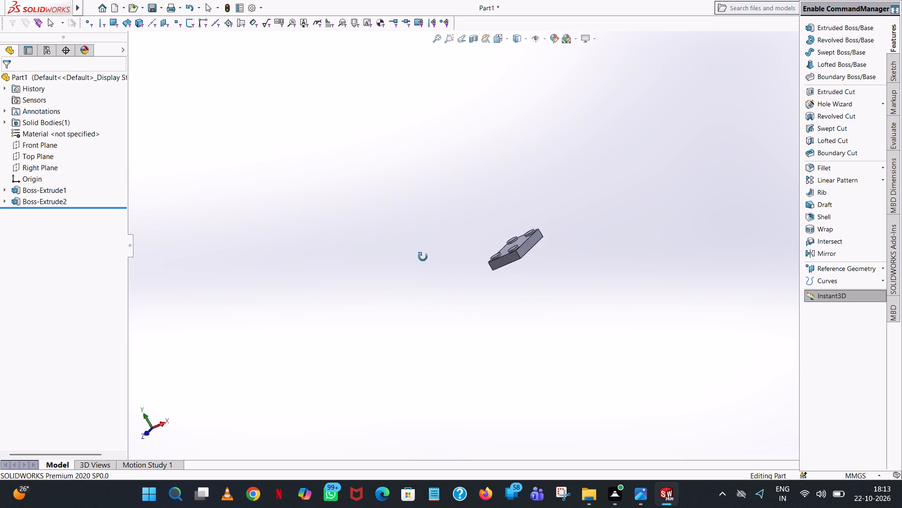
{"action": "middle_click_drag", "start_coordinate": [423, 257], "coordinate": [454, 311]}
{"action": "scroll", "coordinate": [455, 311], "scroll_direction": "up", "scroll_amount": 1}
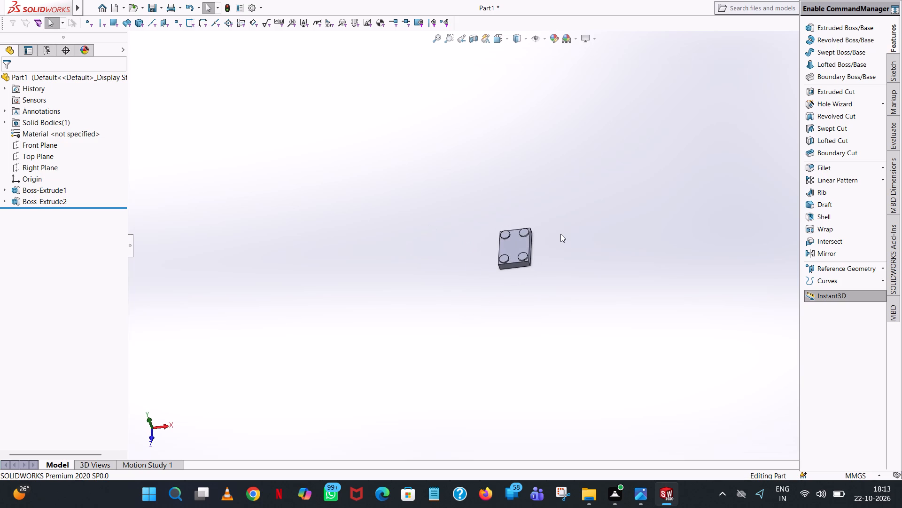
{"action": "scroll", "coordinate": [560, 234], "scroll_direction": "down", "scroll_amount": 1}
{"action": "scroll", "coordinate": [495, 268], "scroll_direction": "down", "scroll_amount": 2}
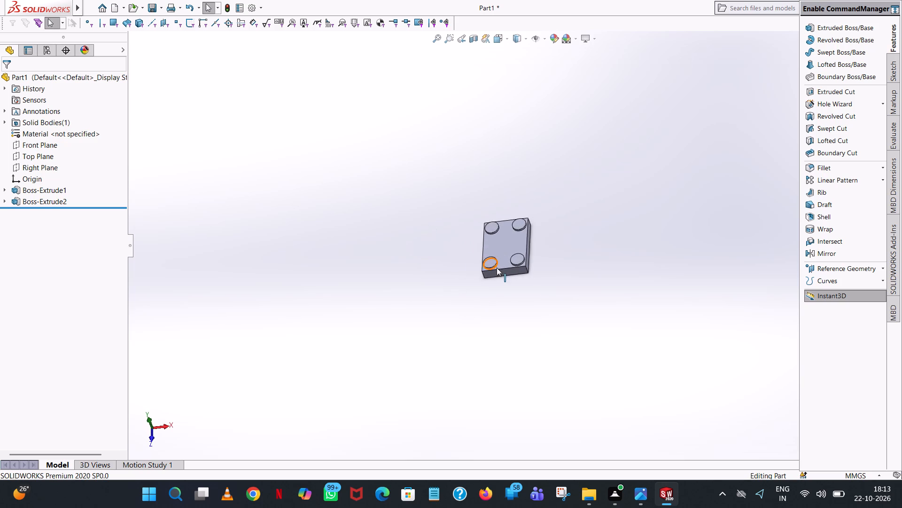
{"action": "scroll", "coordinate": [497, 268], "scroll_direction": "down", "scroll_amount": 5}
{"action": "middle_click_drag", "start_coordinate": [521, 257], "coordinate": [520, 158]}
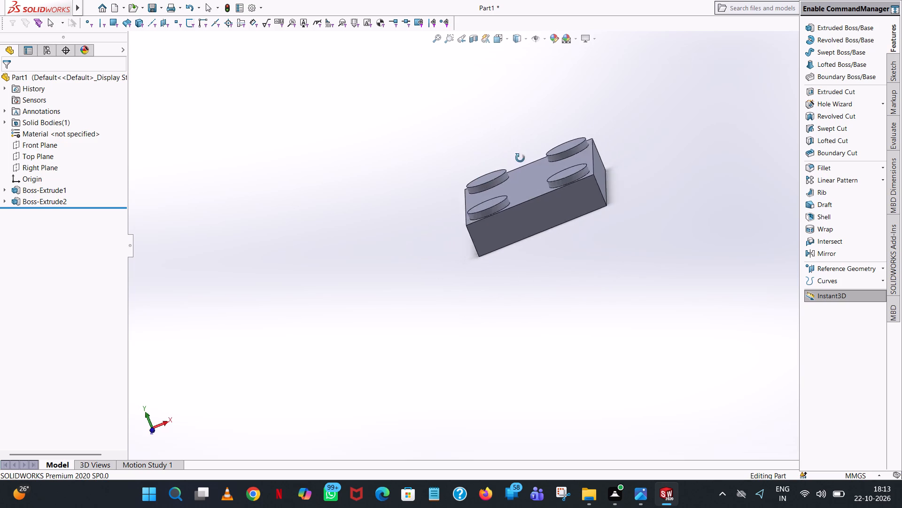
{"action": "middle_click_drag", "start_coordinate": [520, 158], "coordinate": [534, 148]}
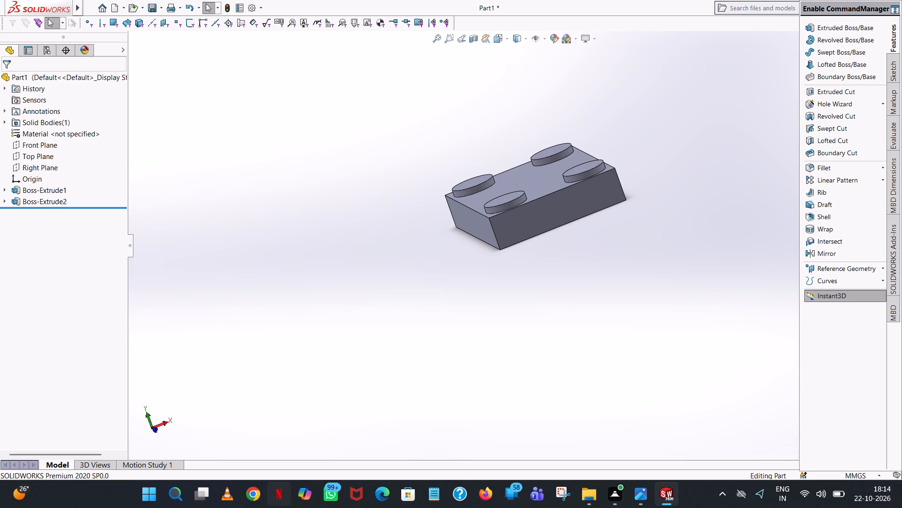
{"action": "middle_click_drag", "start_coordinate": [689, 128], "coordinate": [697, 201]}
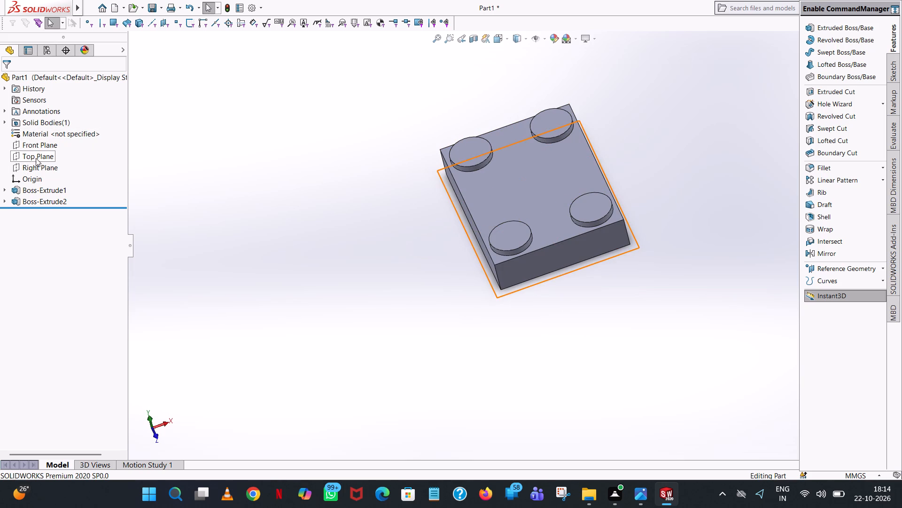
Create a reference plane offset above the Top Plane by 66-27-4, that is 35 mm.
{"action": "left_click", "coordinate": [36, 158]}
{"action": "middle_click_drag", "start_coordinate": [473, 299], "coordinate": [448, 209]}
{"action": "scroll", "coordinate": [476, 282], "scroll_direction": "up", "scroll_amount": 1}
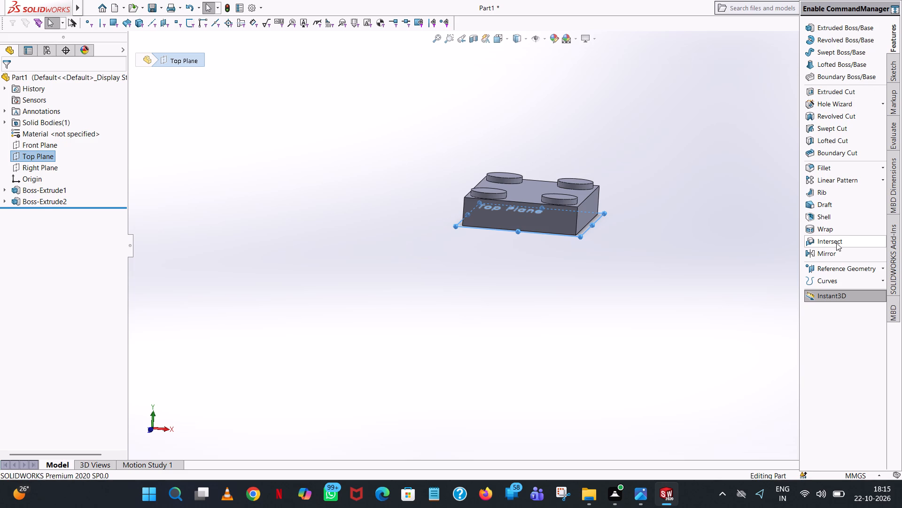
{"action": "left_click", "coordinate": [842, 272]}
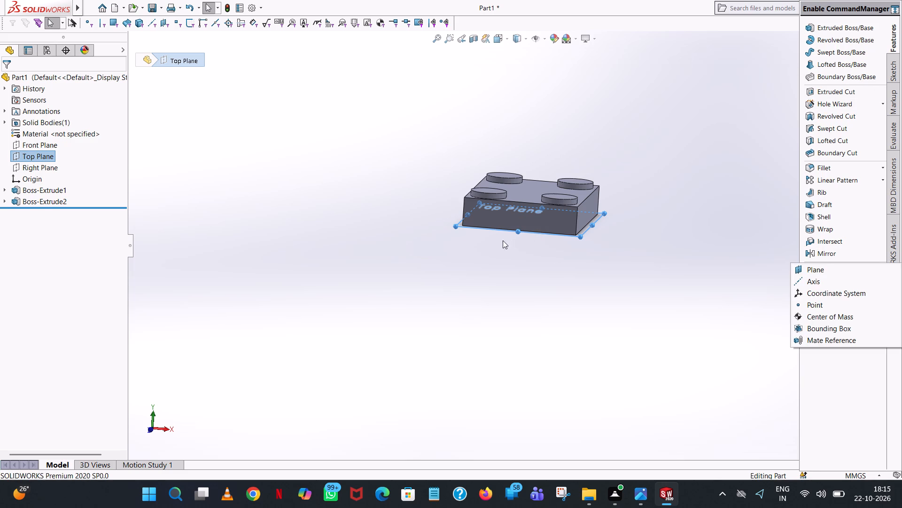
{"action": "left_click", "coordinate": [818, 265]}
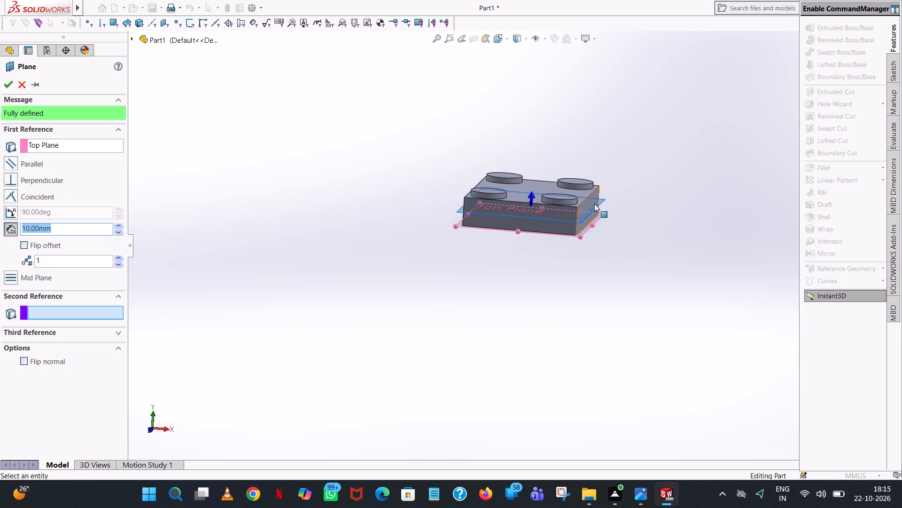
{"action": "middle_click_drag", "start_coordinate": [641, 159], "coordinate": [644, 171]}
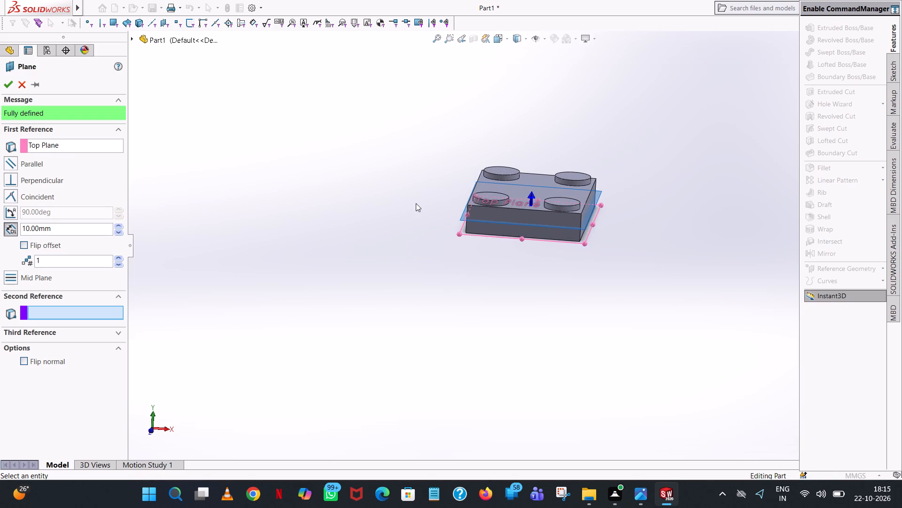
{"action": "scroll", "coordinate": [416, 202], "scroll_direction": "down", "scroll_amount": 4}
{"action": "scroll", "coordinate": [530, 215], "scroll_direction": "up", "scroll_amount": 5}
{"action": "scroll", "coordinate": [672, 224], "scroll_direction": "down", "scroll_amount": 3}
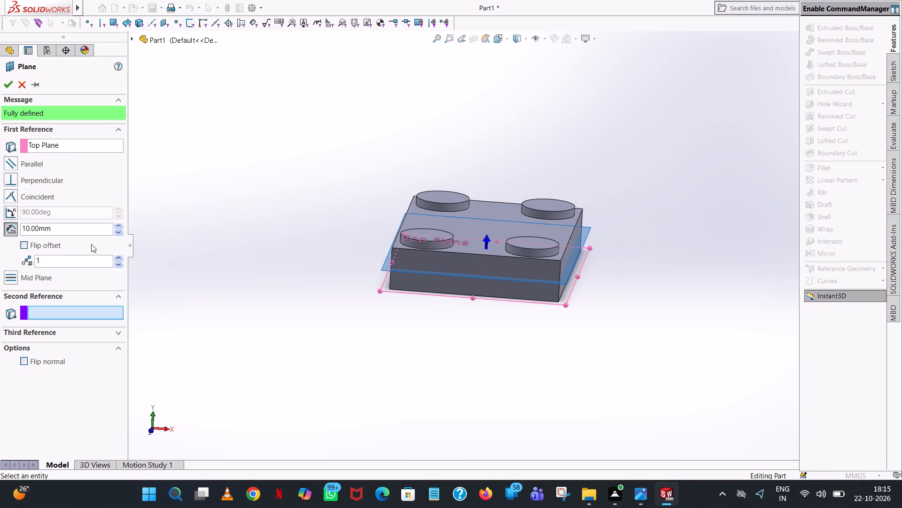
{"action": "double_click", "coordinate": [63, 229]}
{"action": "type", "text": "66-"}
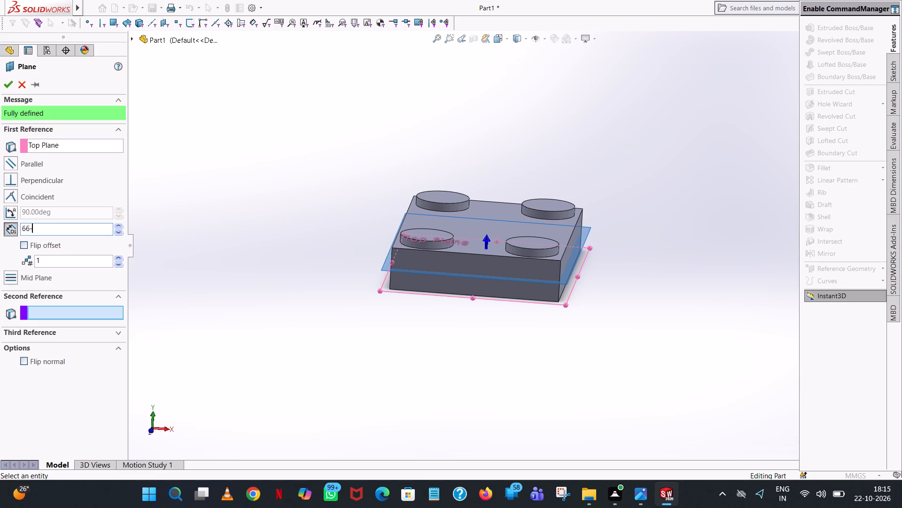
{"action": "type", "text": "27-"}
{"action": "key", "text": "4"}
{"action": "key", "text": "Return"}
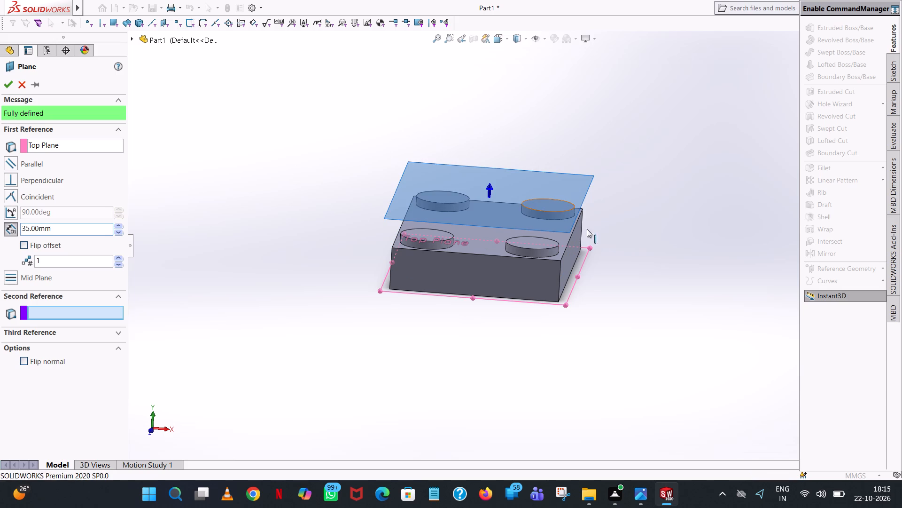
{"action": "middle_click_drag", "start_coordinate": [573, 298], "coordinate": [598, 268]}
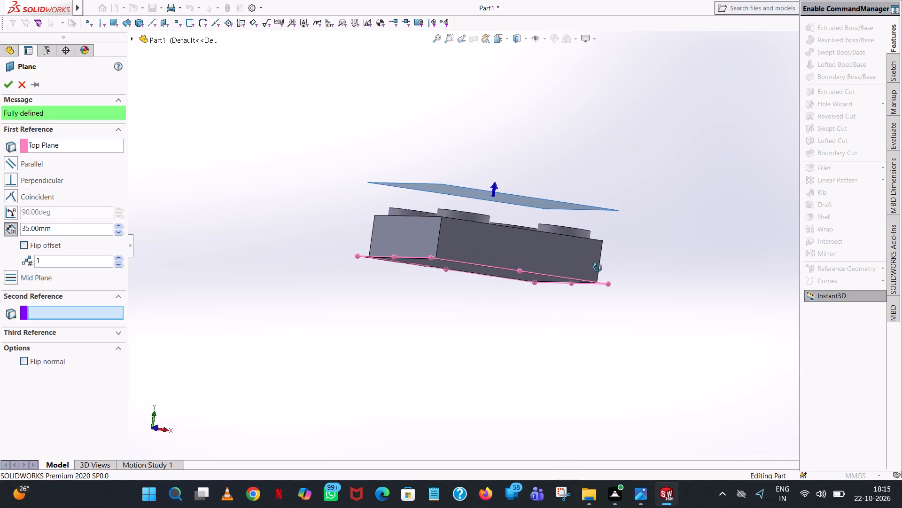
{"action": "middle_click_drag", "start_coordinate": [598, 268], "coordinate": [581, 273]}
{"action": "scroll", "coordinate": [521, 222], "scroll_direction": "down", "scroll_amount": 5}
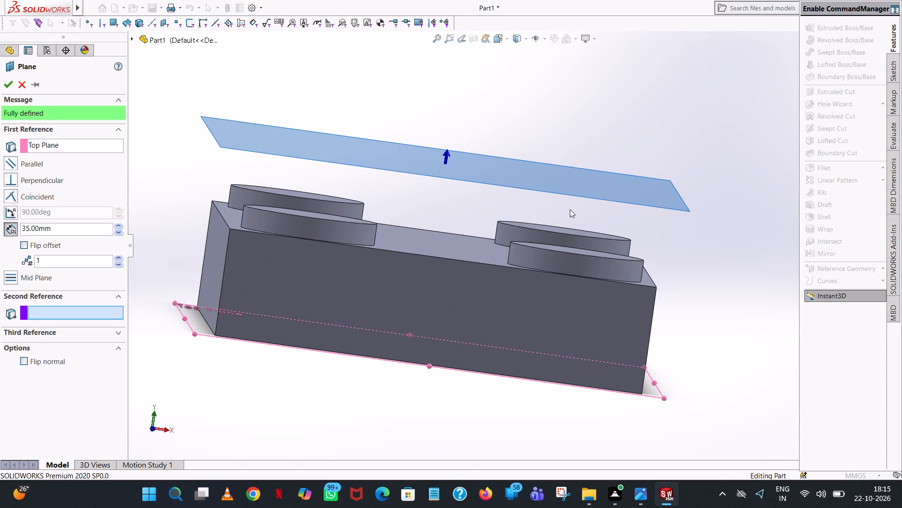
{"action": "left_click", "coordinate": [7, 86]}
Start a new sketch on the reference plane offset above the bosses.
{"action": "middle_click_drag", "start_coordinate": [540, 107], "coordinate": [528, 230]}
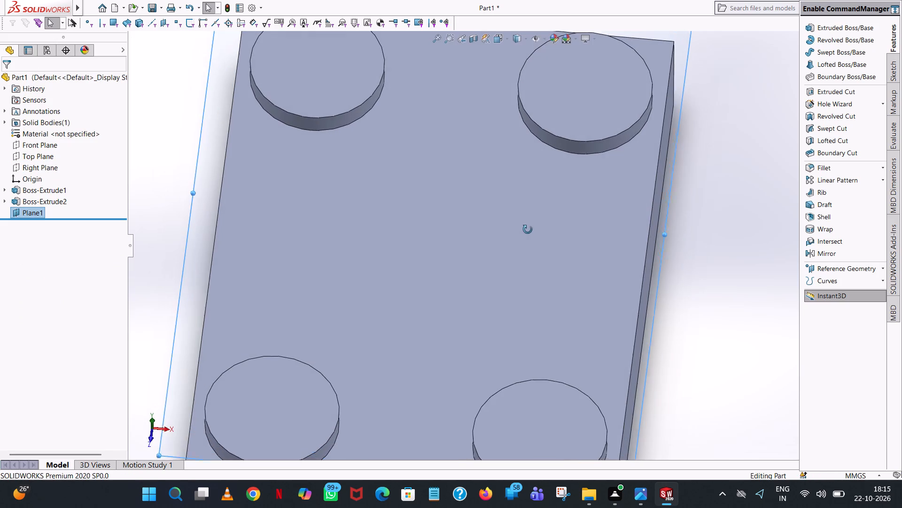
{"action": "middle_click_drag", "start_coordinate": [528, 230], "coordinate": [528, 230]}
{"action": "scroll", "coordinate": [528, 231], "scroll_direction": "up", "scroll_amount": 3}
{"action": "middle_click_drag", "start_coordinate": [528, 231], "coordinate": [536, 279]}
{"action": "scroll", "coordinate": [529, 232], "scroll_direction": "up", "scroll_amount": 1}
{"action": "scroll", "coordinate": [536, 279], "scroll_direction": "down", "scroll_amount": 1}
{"action": "left_click", "coordinate": [26, 212]}
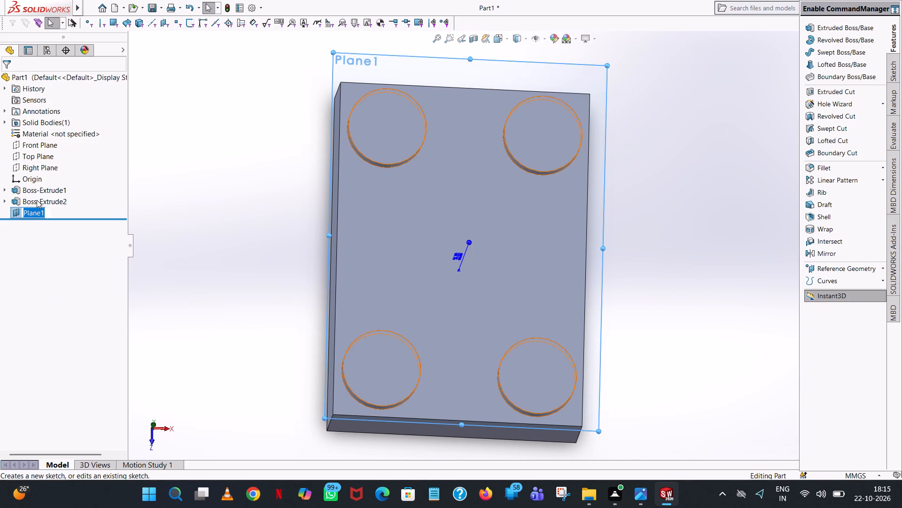
{"action": "left_click", "coordinate": [221, 228]}
{"action": "left_click", "coordinate": [35, 213]}
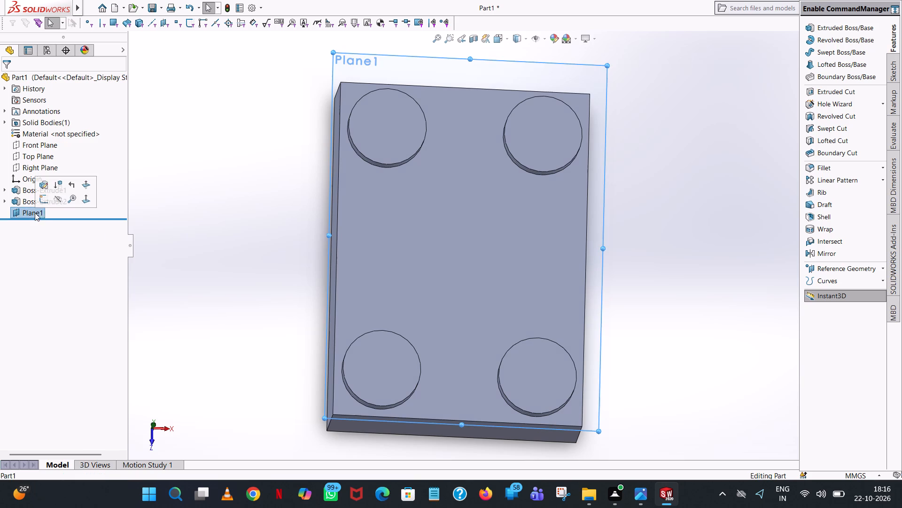
{"action": "left_click", "coordinate": [43, 198]}
{"action": "scroll", "coordinate": [557, 281], "scroll_direction": "up", "scroll_amount": 3}
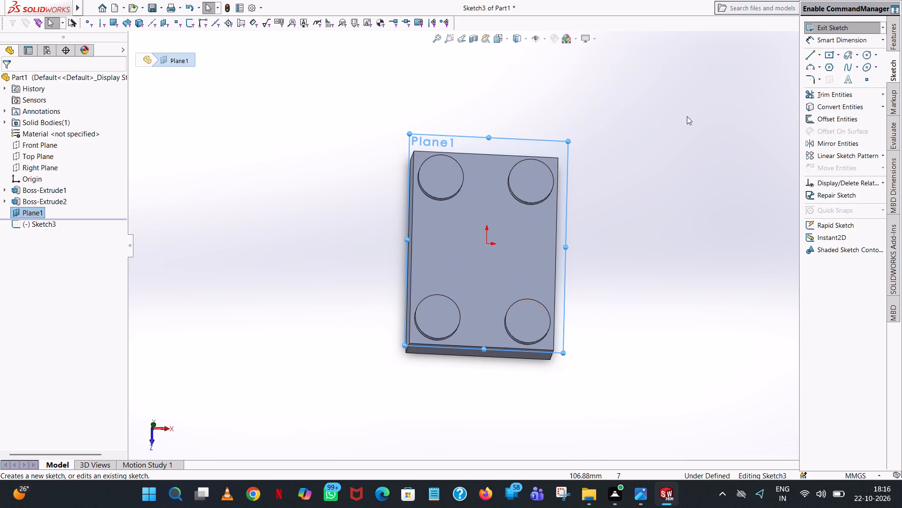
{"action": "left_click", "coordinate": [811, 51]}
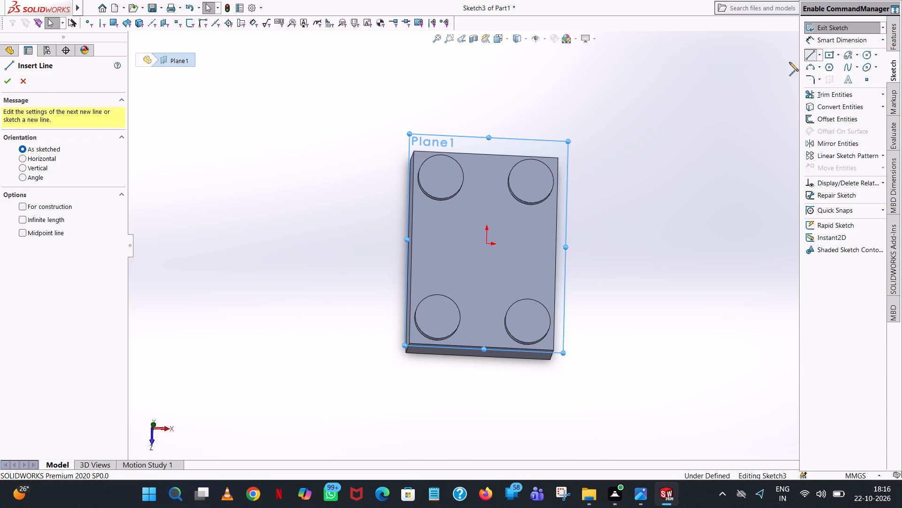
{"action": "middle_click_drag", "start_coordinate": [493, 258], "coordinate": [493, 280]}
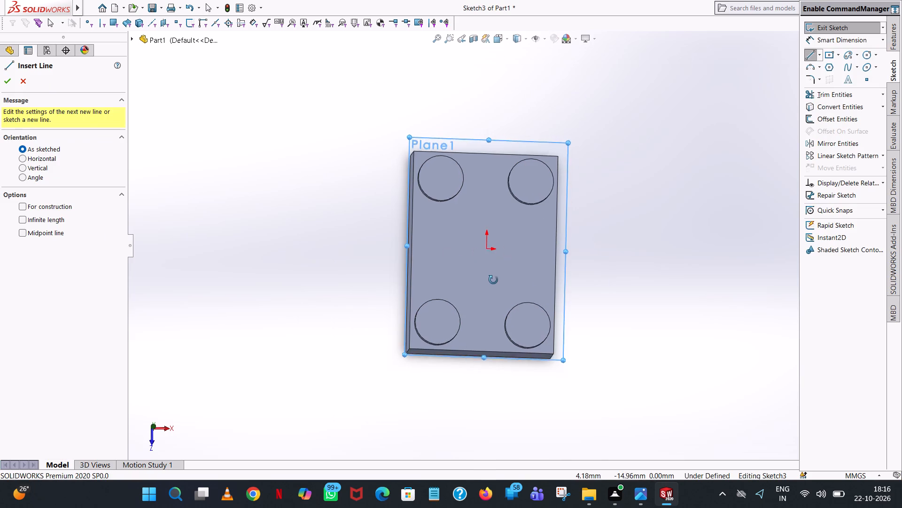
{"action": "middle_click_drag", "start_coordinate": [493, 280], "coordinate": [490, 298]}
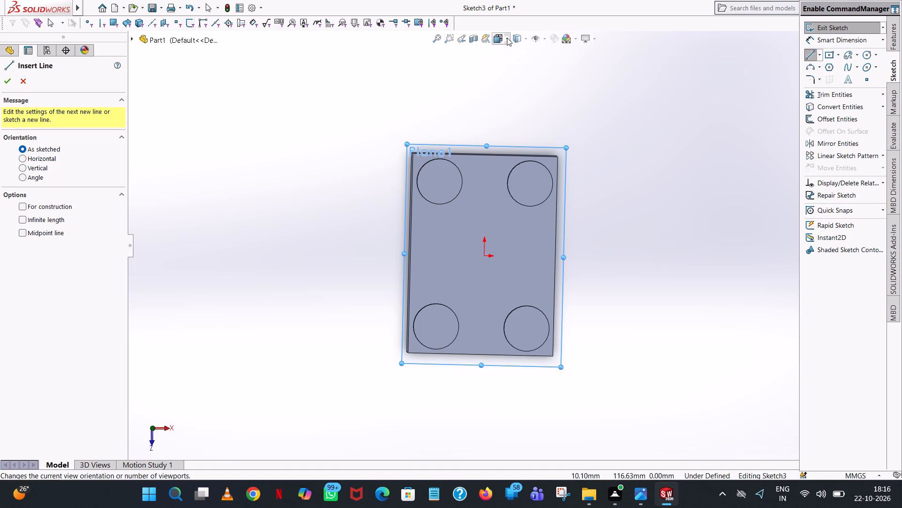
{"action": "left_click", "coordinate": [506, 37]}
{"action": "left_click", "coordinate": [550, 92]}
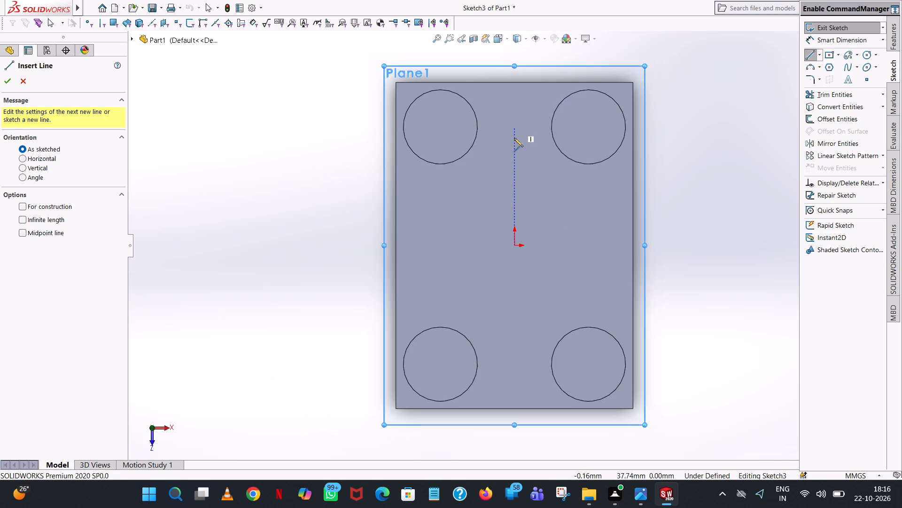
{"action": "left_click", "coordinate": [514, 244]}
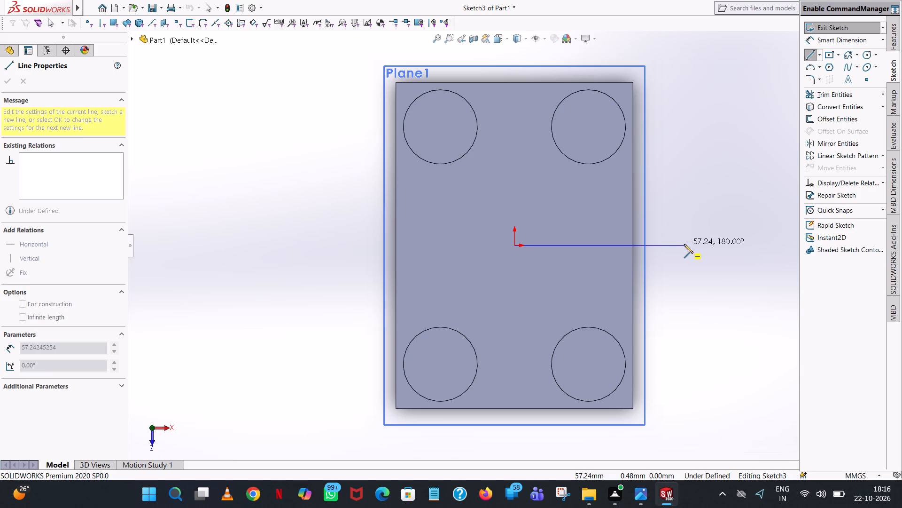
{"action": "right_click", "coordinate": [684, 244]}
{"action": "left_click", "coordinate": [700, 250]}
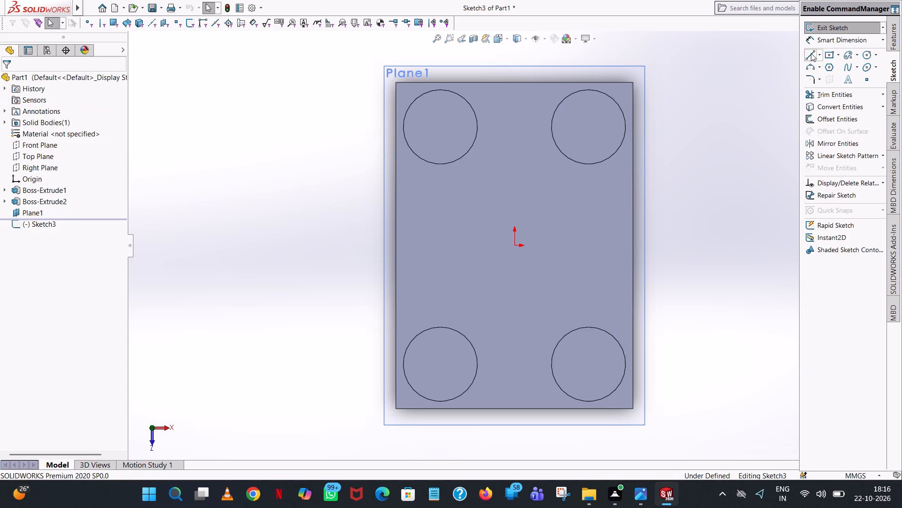
Draw a 24 mm horizontal line outward from the midpoint of the block's long edge on the positive X side.
{"action": "left_click", "coordinate": [810, 52]}
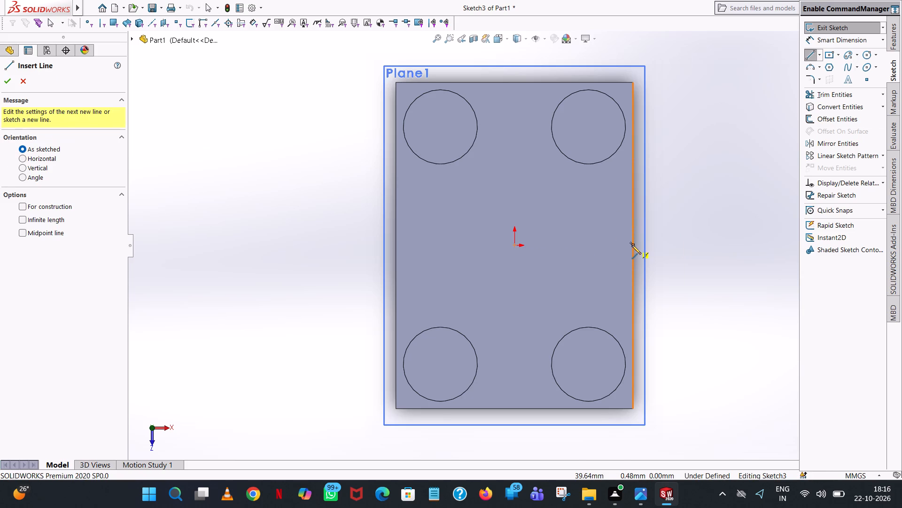
{"action": "left_click", "coordinate": [632, 244]}
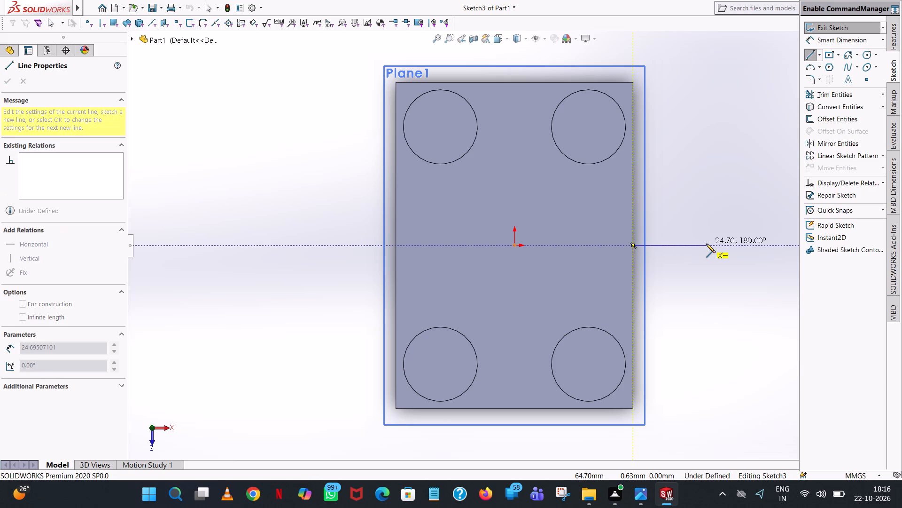
{"action": "left_click", "coordinate": [706, 244]}
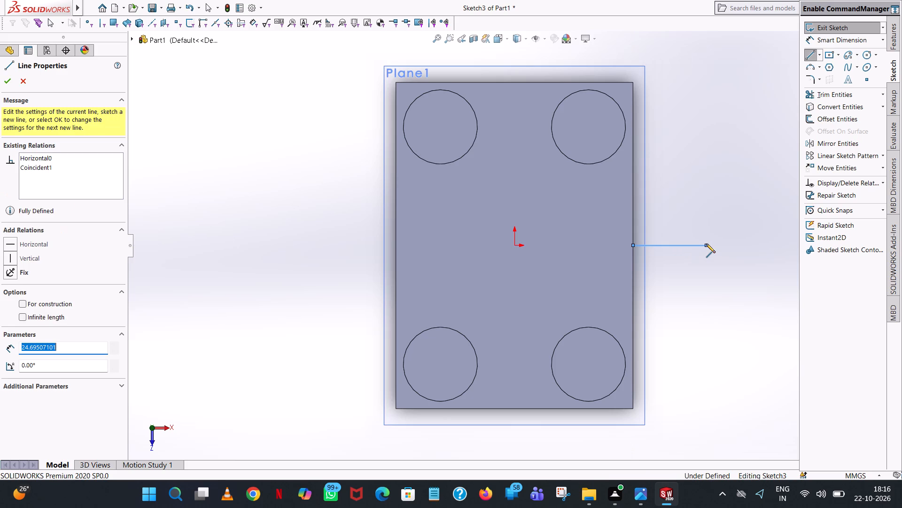
{"action": "type", "text": "24"}
{"action": "key", "text": "Return"}
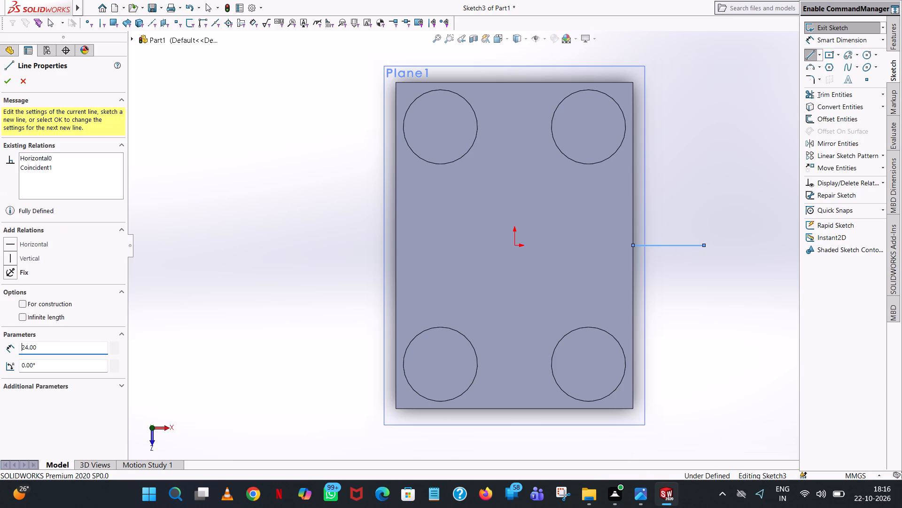
{"action": "right_click", "coordinate": [706, 244]}
{"action": "left_click", "coordinate": [749, 256]}
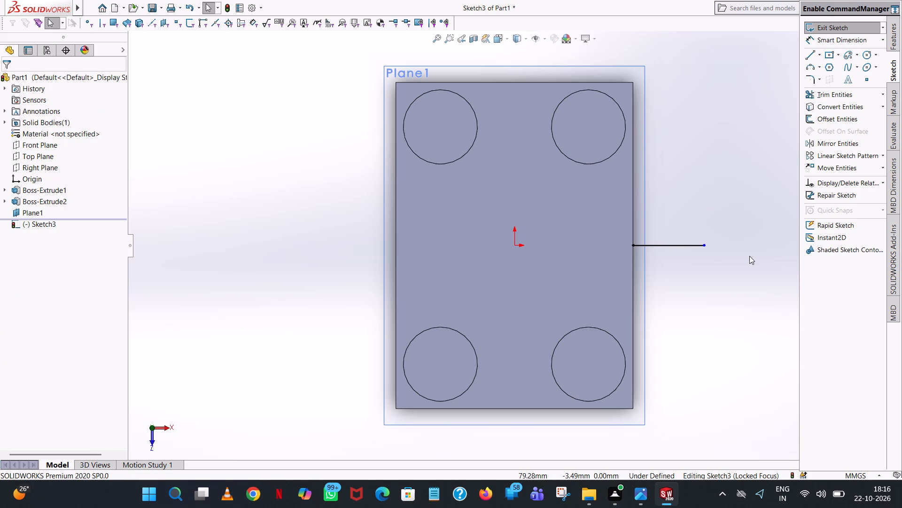
Sketch a circle of radius 28/2, that is 14 mm, centred on the line's outer endpoint.
{"action": "left_click", "coordinate": [870, 56]}
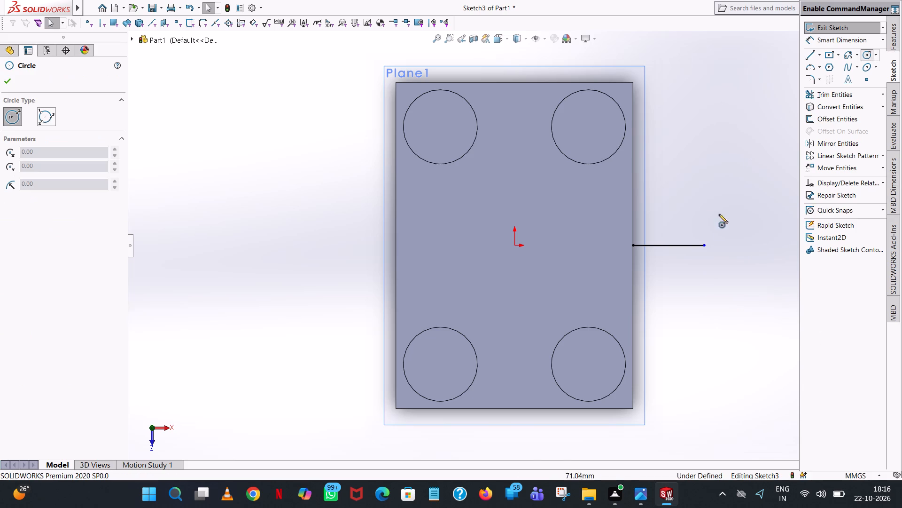
{"action": "left_click", "coordinate": [706, 245]}
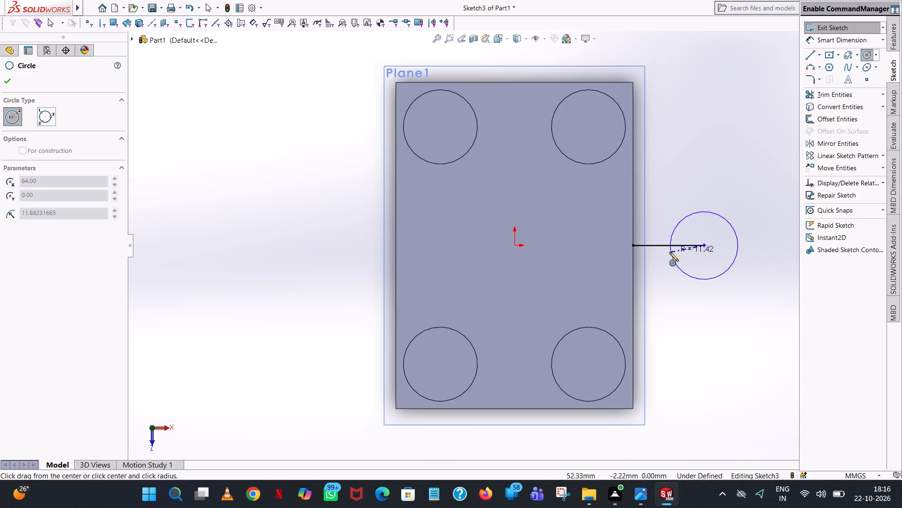
{"action": "left_click", "coordinate": [659, 253]}
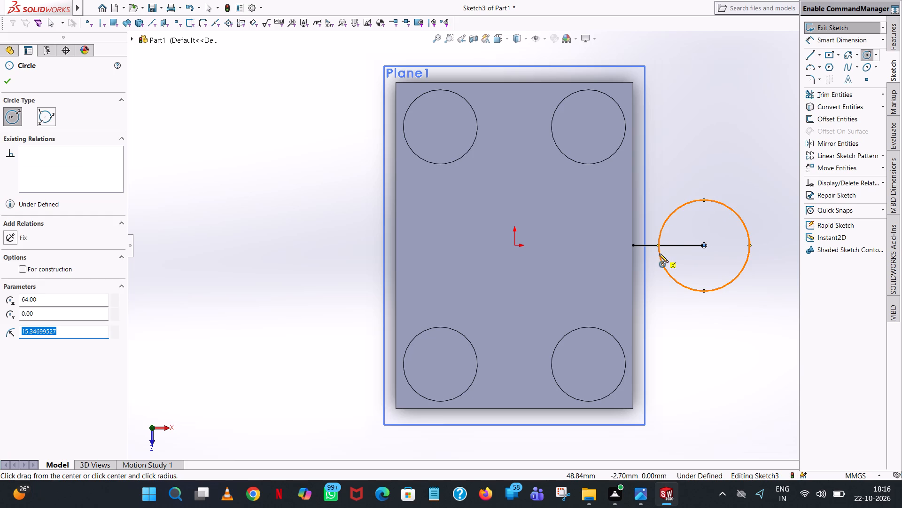
{"action": "type", "text": "28"}
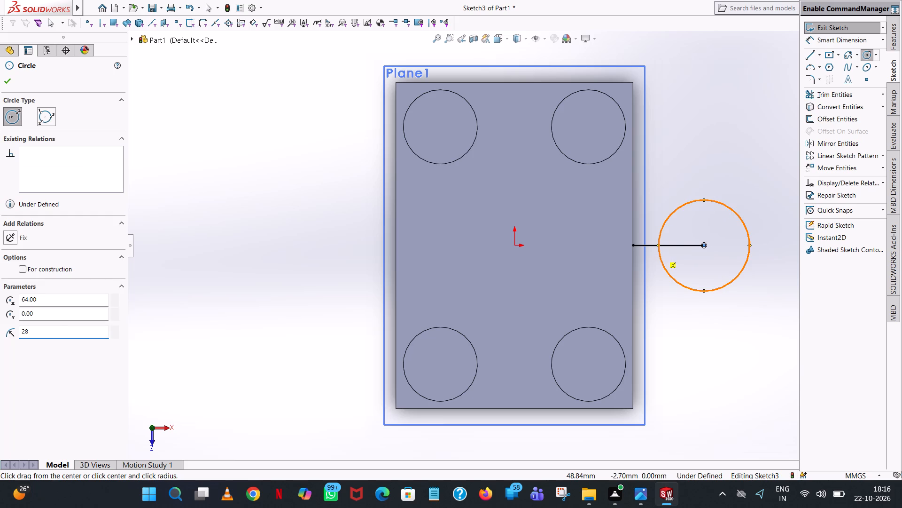
{"action": "type", "text": "/2"}
{"action": "key", "text": "Return"}
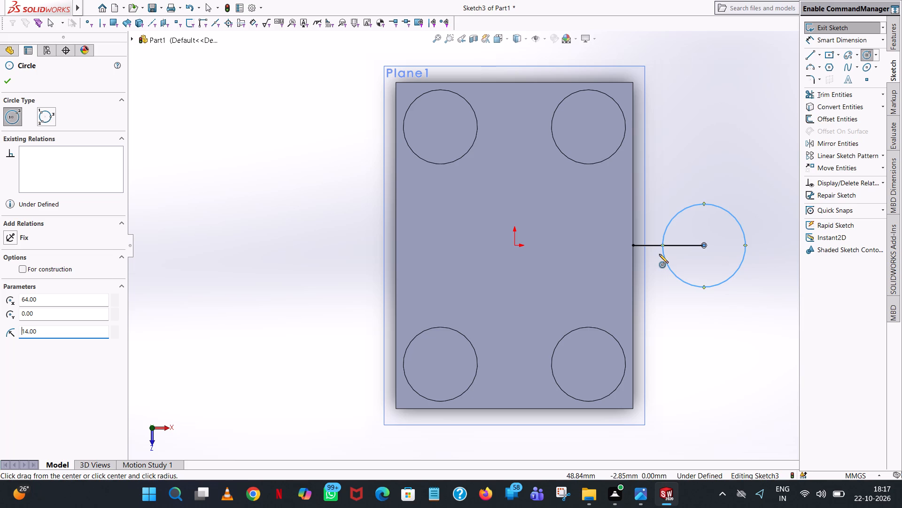
{"action": "left_click", "coordinate": [7, 81]}
{"action": "left_click", "coordinate": [737, 352]}
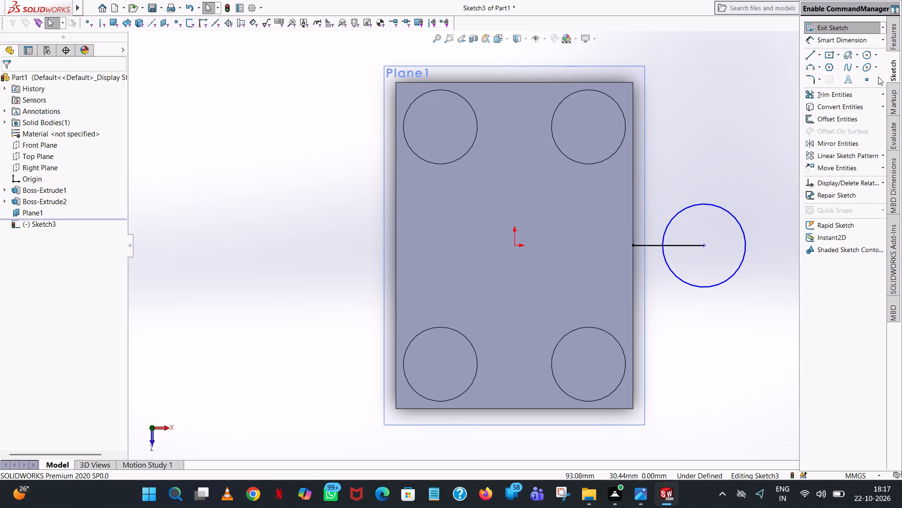
Trim away both segments of the helper line, inside and outside the circle, leaving only the circle.
{"action": "left_click", "coordinate": [852, 96]}
{"action": "left_click", "coordinate": [696, 245]}
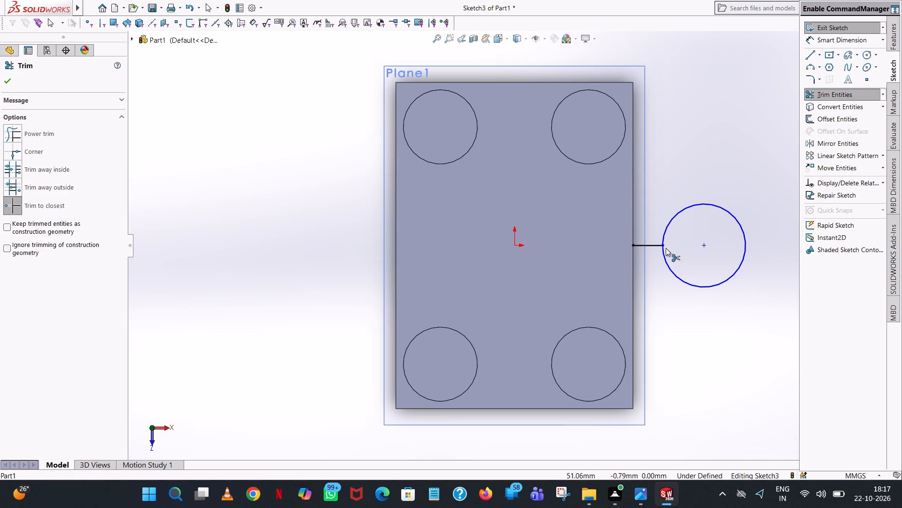
{"action": "left_click", "coordinate": [650, 245]}
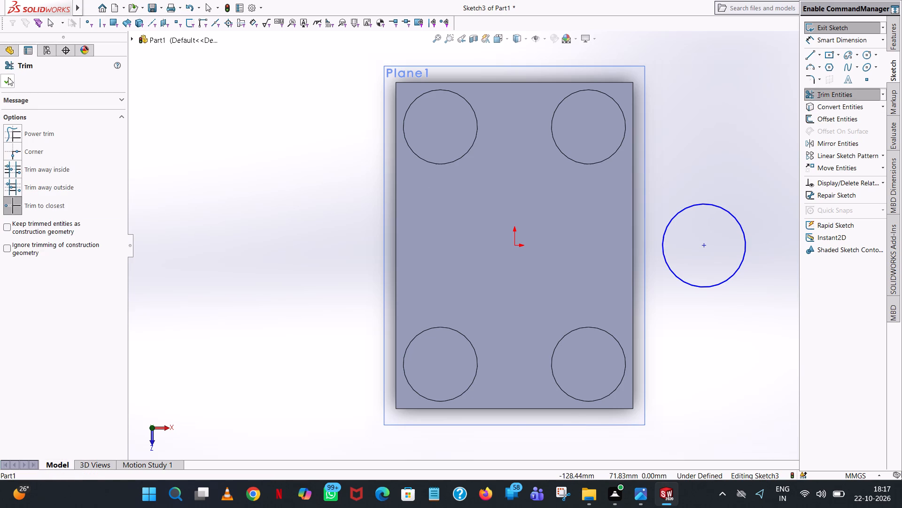
{"action": "left_click", "coordinate": [8, 77]}
Add a diameter dimension to the circle, keeping its drawn size.
{"action": "left_click", "coordinate": [826, 40]}
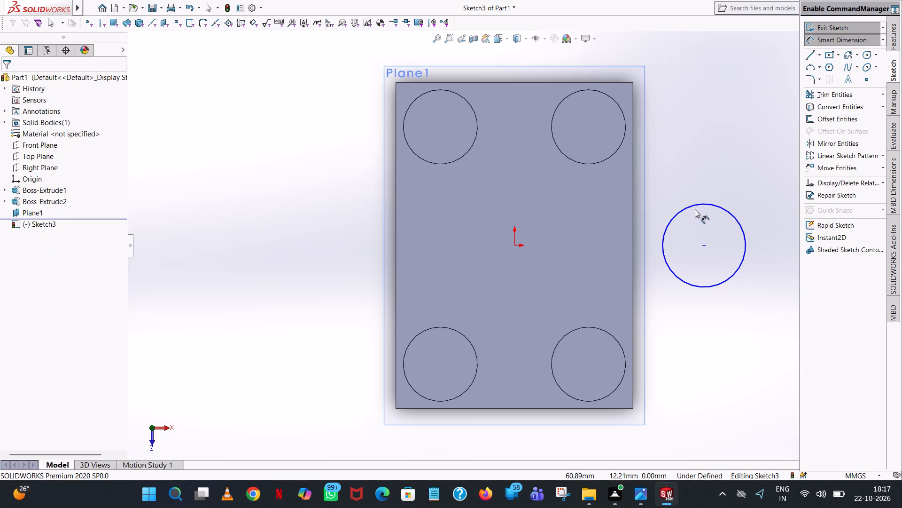
{"action": "left_click", "coordinate": [696, 207]}
{"action": "left_click", "coordinate": [750, 150]}
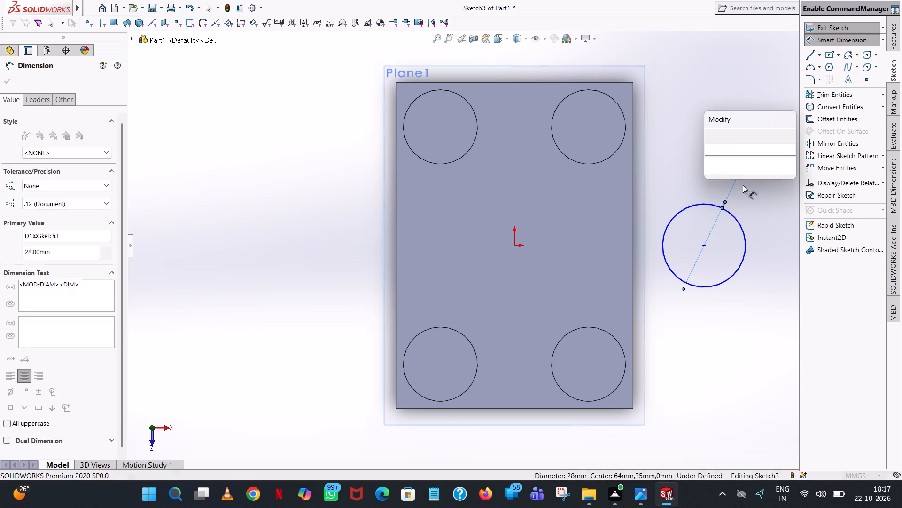
{"action": "left_click", "coordinate": [709, 127]}
{"action": "left_click", "coordinate": [710, 137]}
{"action": "left_click", "coordinate": [686, 117]}
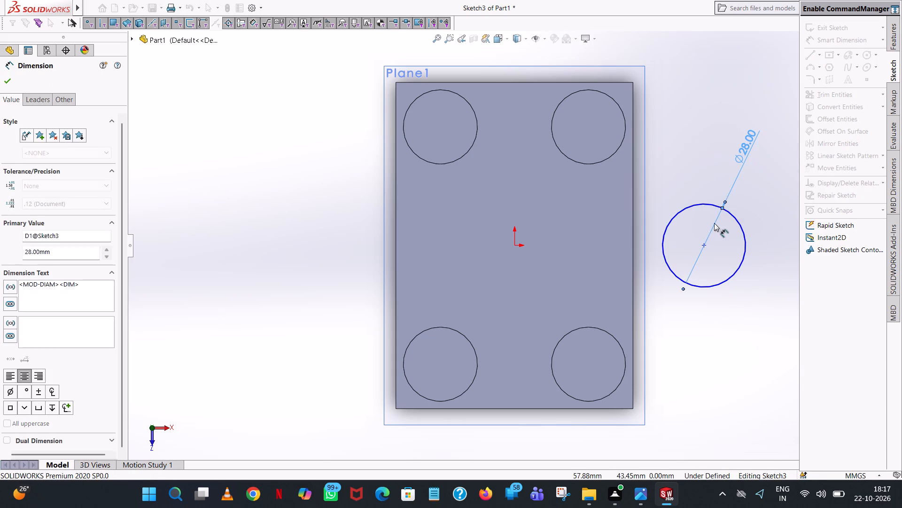
Dimension the circle's centre horizontally from the origin and from the midpoint of the block's nearest long edge, keeping the drawn distances.
{"action": "left_click", "coordinate": [703, 246]}
{"action": "left_click", "coordinate": [517, 243]}
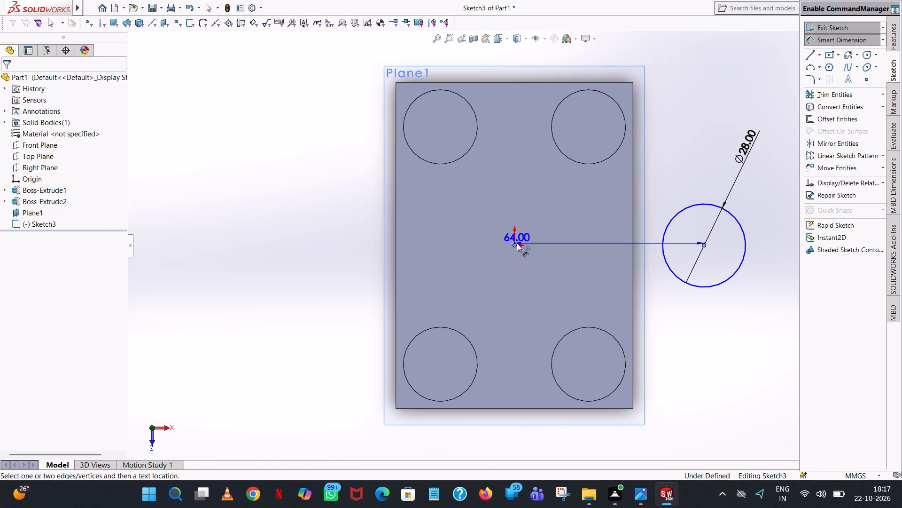
{"action": "left_click", "coordinate": [563, 435]}
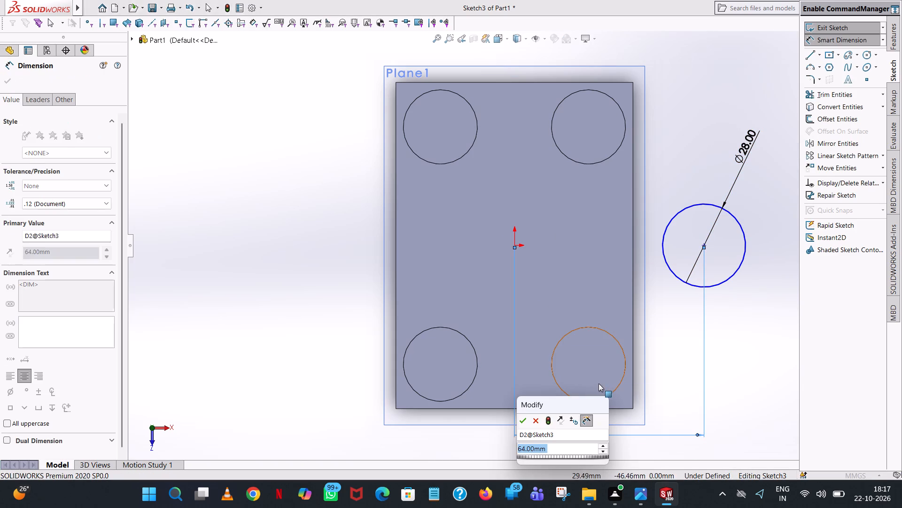
{"action": "left_click", "coordinate": [522, 423]}
{"action": "left_click", "coordinate": [690, 315]}
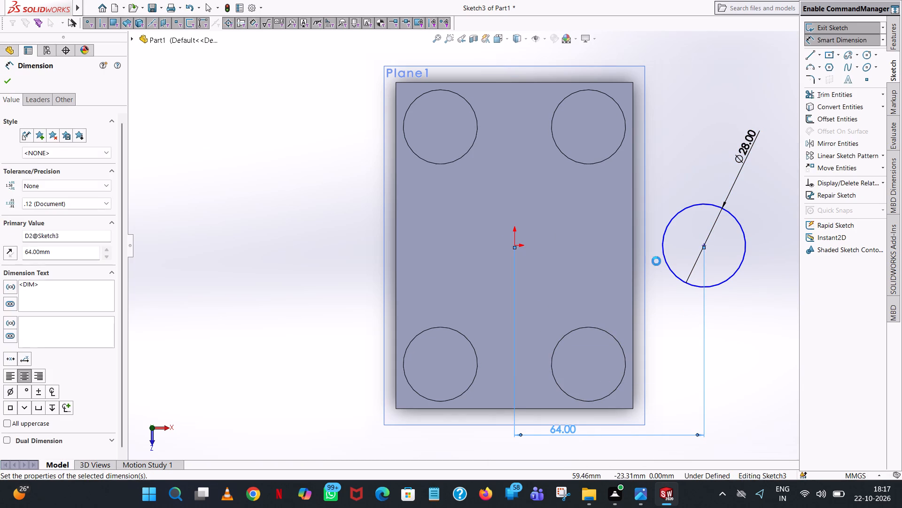
{"action": "left_click", "coordinate": [634, 244]}
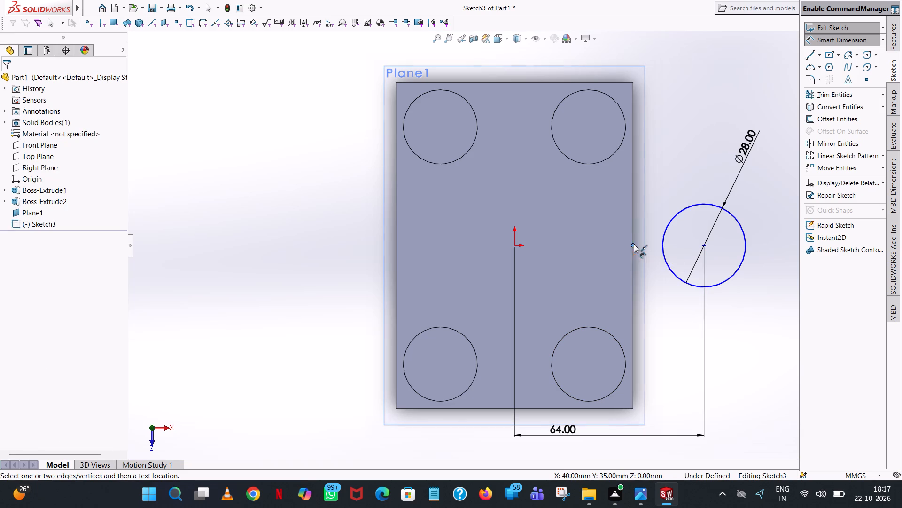
{"action": "left_click", "coordinate": [703, 245]}
{"action": "left_click", "coordinate": [686, 343]}
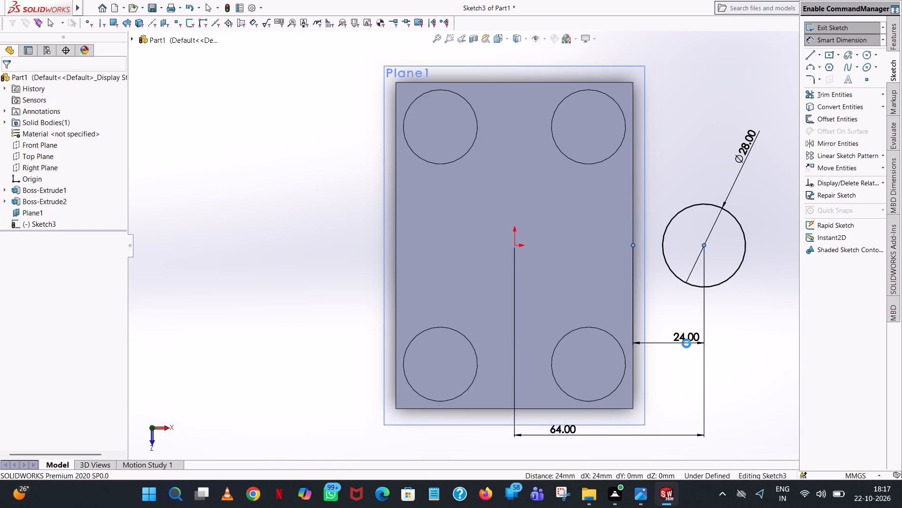
{"action": "left_click", "coordinate": [648, 328]}
{"action": "left_click", "coordinate": [724, 91]}
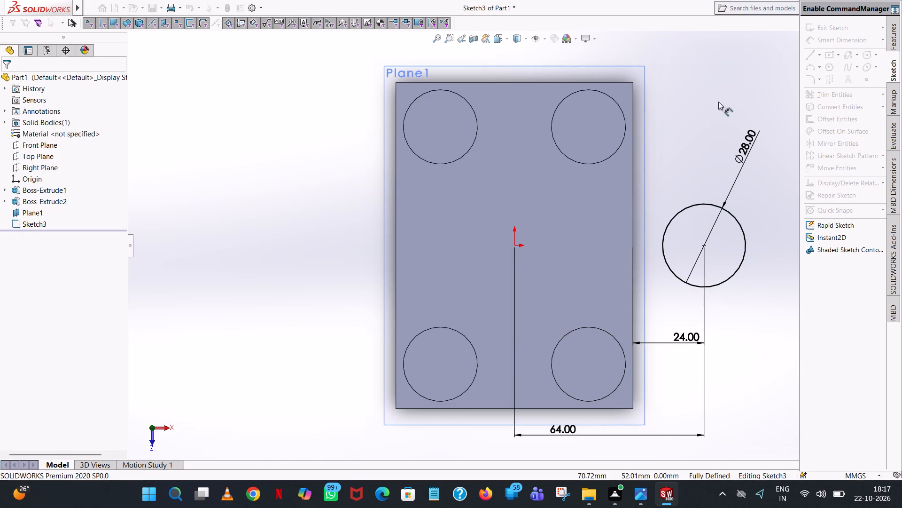
Extrude the circle upward from the sketch plane as a blind boss 27 mm deep with Merge result on.
{"action": "scroll", "coordinate": [700, 325], "scroll_direction": "up", "scroll_amount": 1}
{"action": "middle_click_drag", "start_coordinate": [700, 325], "coordinate": [693, 155]}
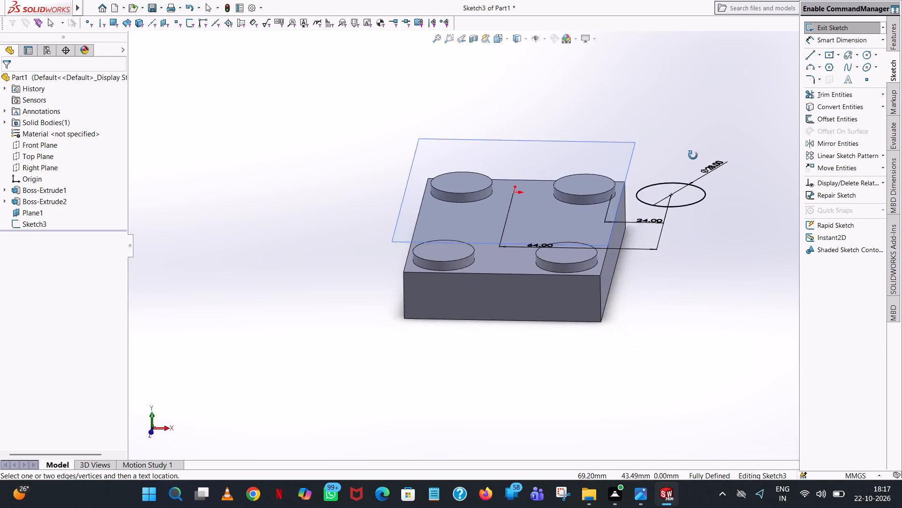
{"action": "middle_click_drag", "start_coordinate": [693, 155], "coordinate": [700, 139]}
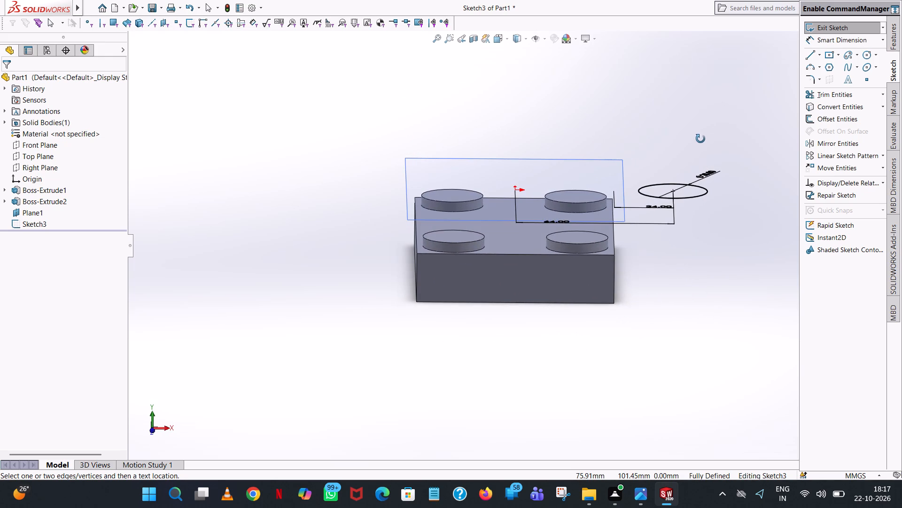
{"action": "middle_click_drag", "start_coordinate": [700, 139], "coordinate": [701, 139]}
{"action": "scroll", "coordinate": [712, 197], "scroll_direction": "up", "scroll_amount": 1}
{"action": "middle_click_drag", "start_coordinate": [712, 197], "coordinate": [714, 174]}
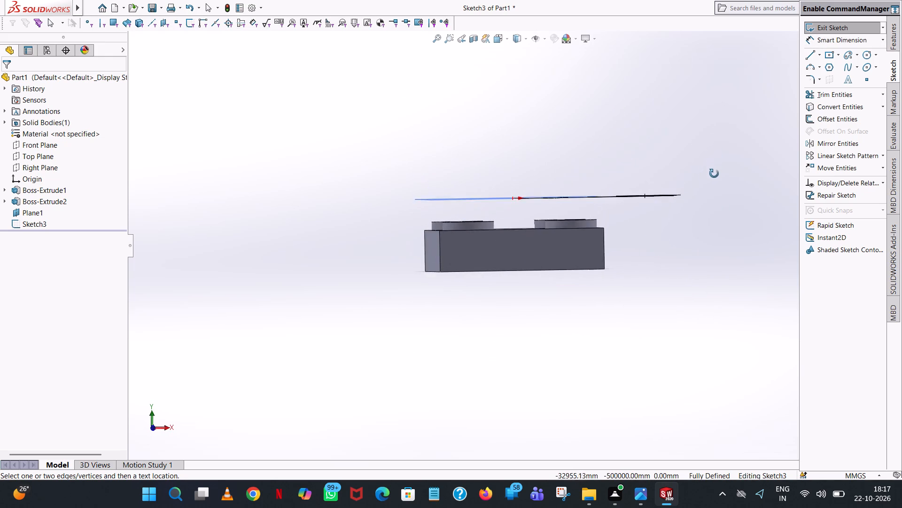
{"action": "middle_click_drag", "start_coordinate": [714, 174], "coordinate": [714, 175]}
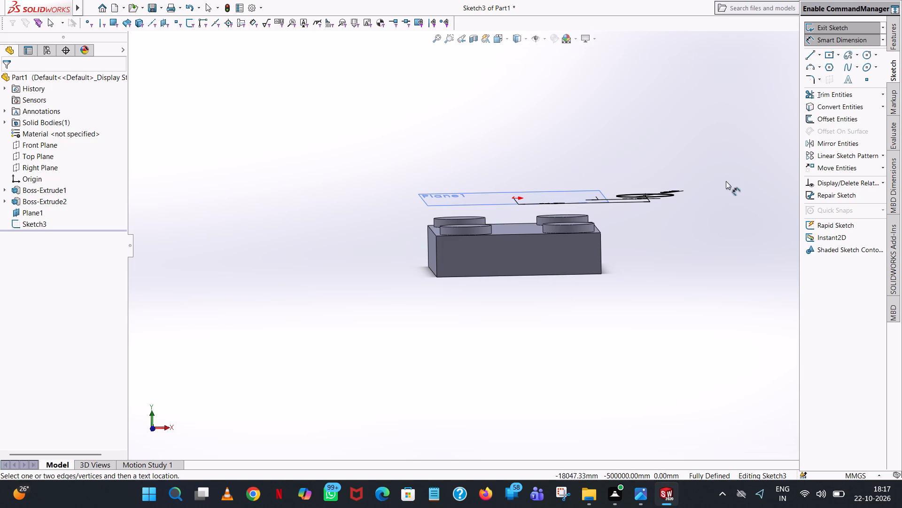
{"action": "left_click", "coordinate": [895, 37]}
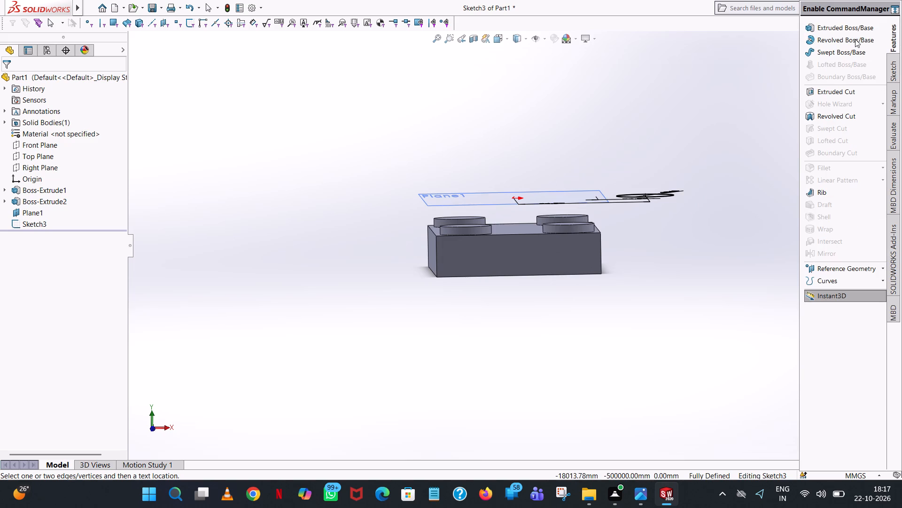
{"action": "left_click", "coordinate": [848, 31]}
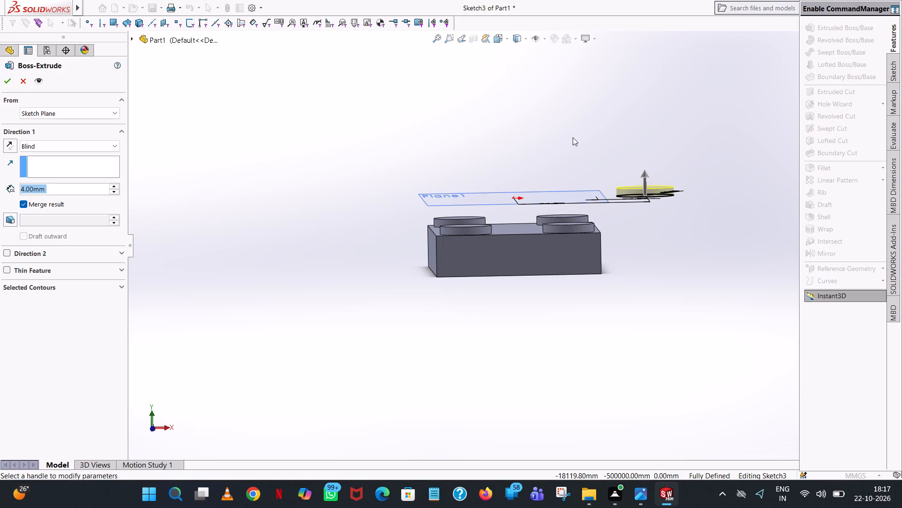
{"action": "type", "text": "27"}
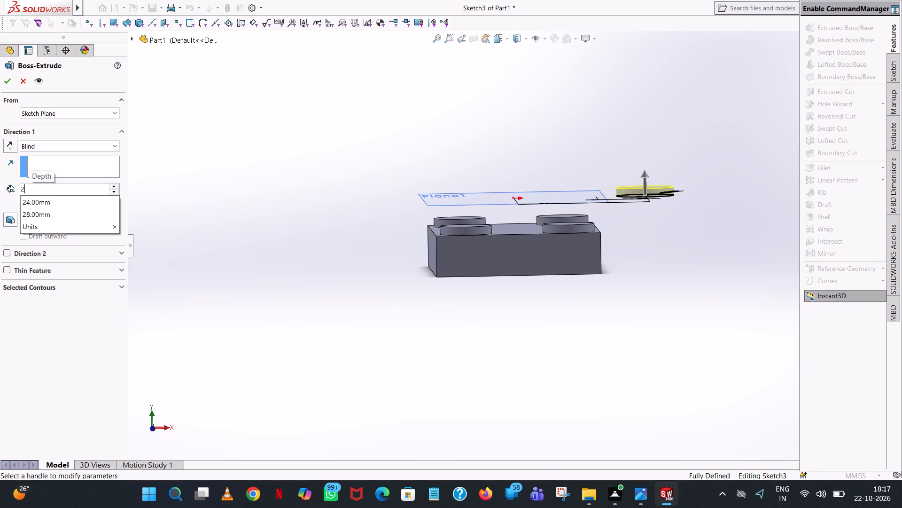
{"action": "left_click", "coordinate": [375, 152]}
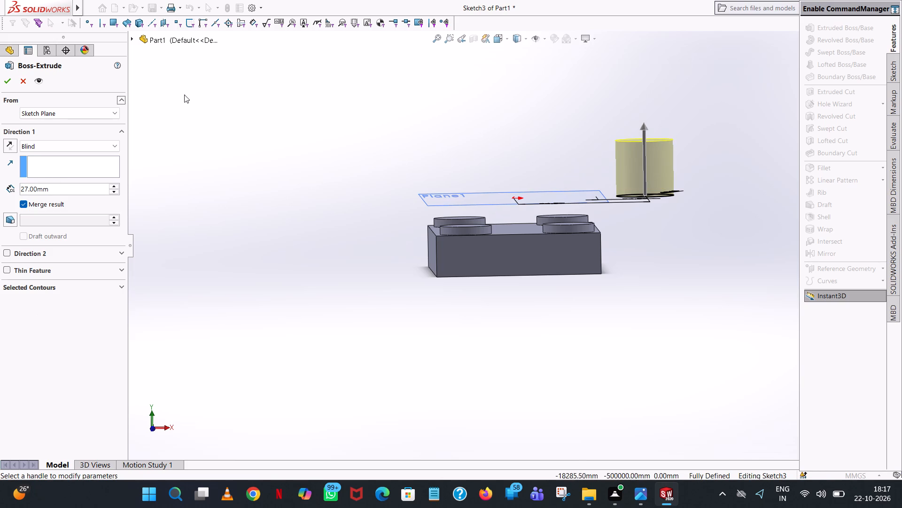
{"action": "left_click", "coordinate": [12, 83]}
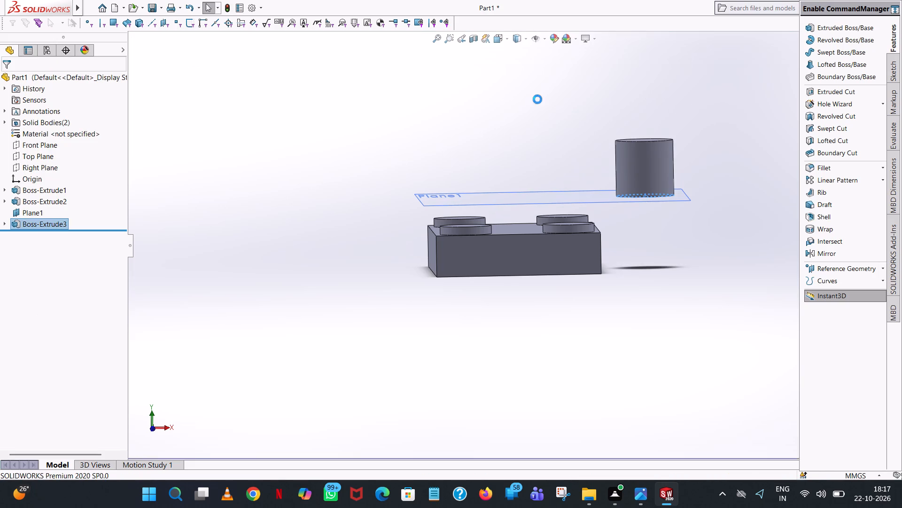
{"action": "left_click", "coordinate": [537, 99]}
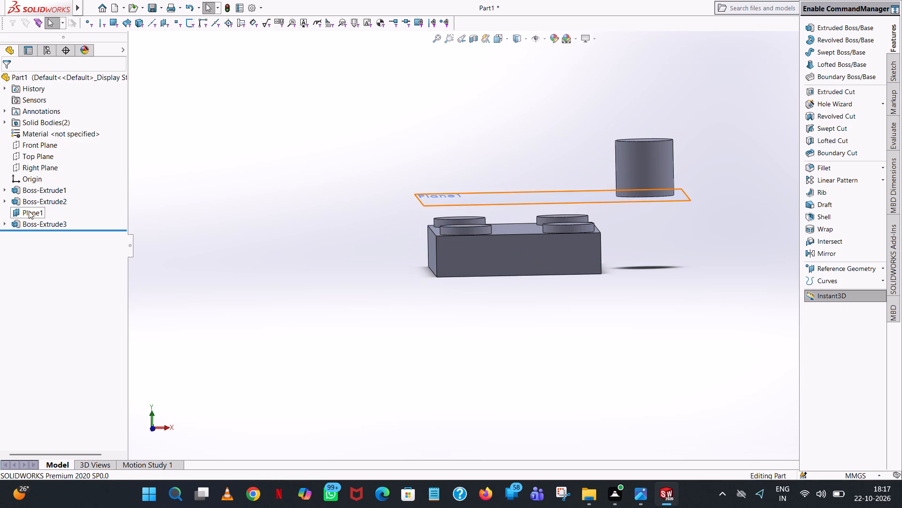
Hide the reference plane that carries the cylinder's sketch.
{"action": "left_click", "coordinate": [29, 211]}
{"action": "left_click", "coordinate": [50, 198]}
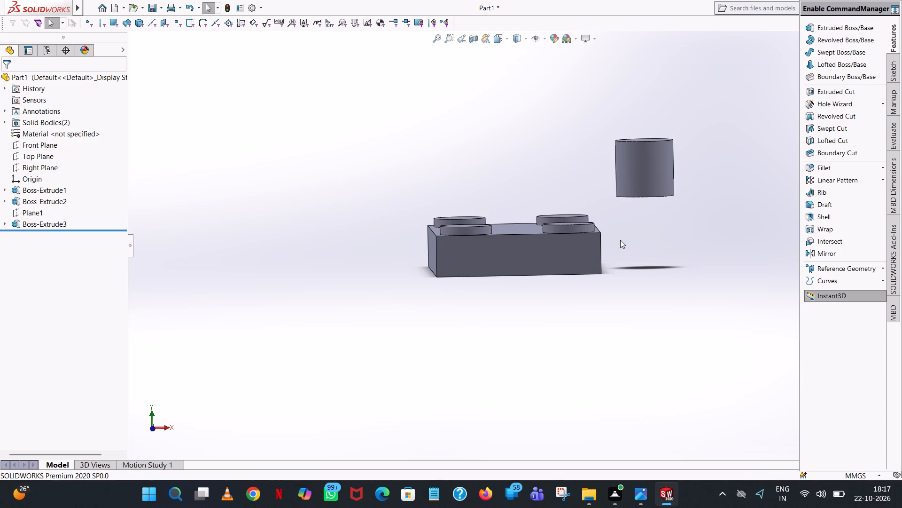
{"action": "middle_click_drag", "start_coordinate": [620, 240], "coordinate": [641, 301]}
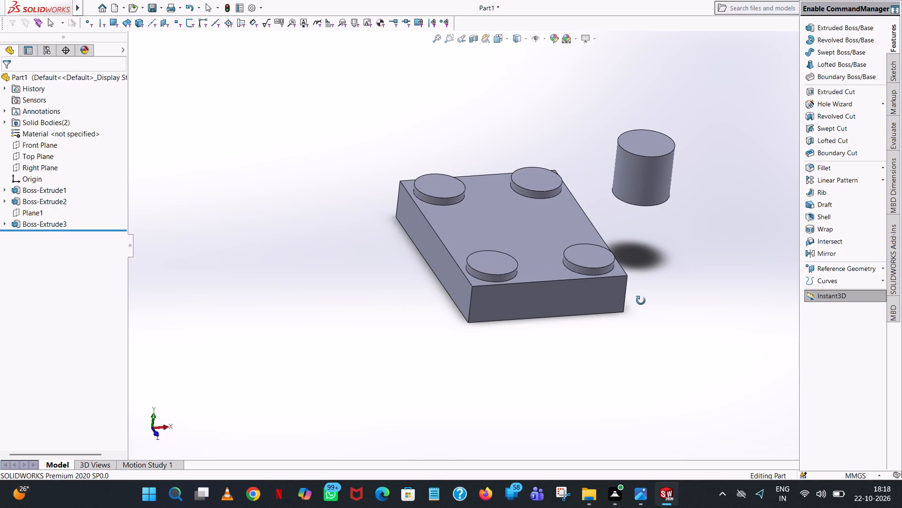
Start a new sketch on the Front Plane and view the part from the front.
{"action": "middle_click_drag", "start_coordinate": [641, 301], "coordinate": [641, 302]}
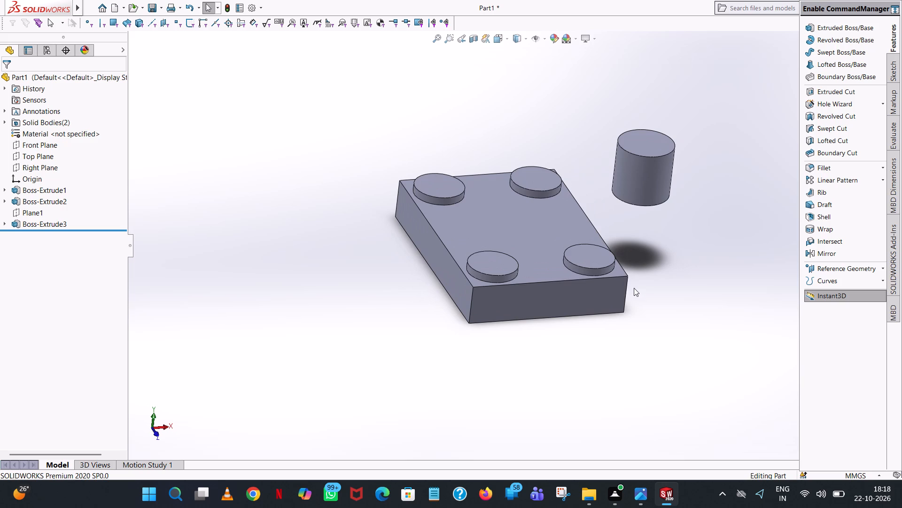
{"action": "left_click", "coordinate": [54, 143]}
{"action": "middle_click_drag", "start_coordinate": [310, 171], "coordinate": [365, 326]}
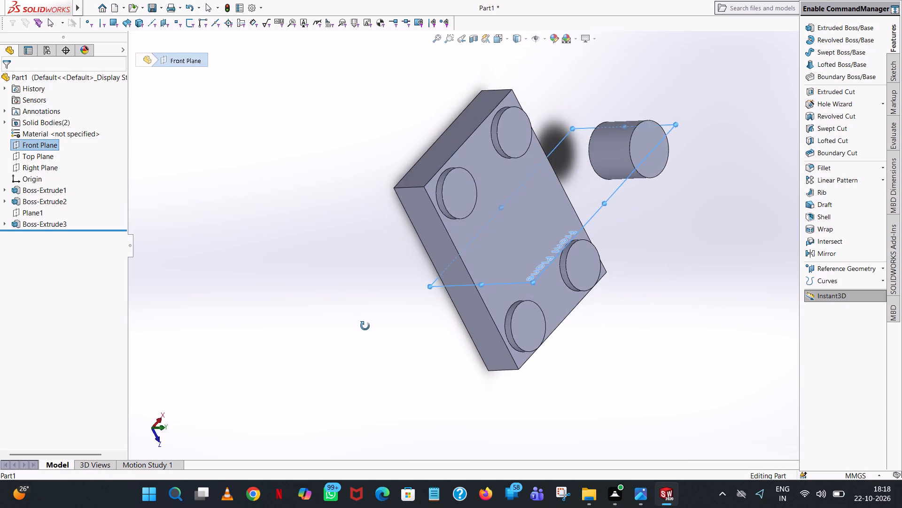
{"action": "middle_click_drag", "start_coordinate": [365, 326], "coordinate": [355, 155]}
{"action": "middle_click_drag", "start_coordinate": [362, 146], "coordinate": [411, 188]}
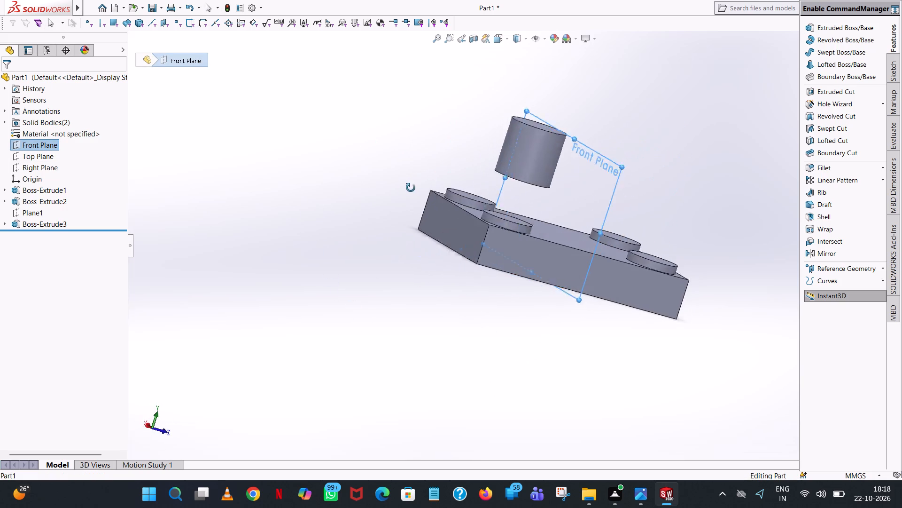
{"action": "middle_click_drag", "start_coordinate": [411, 188], "coordinate": [363, 383]}
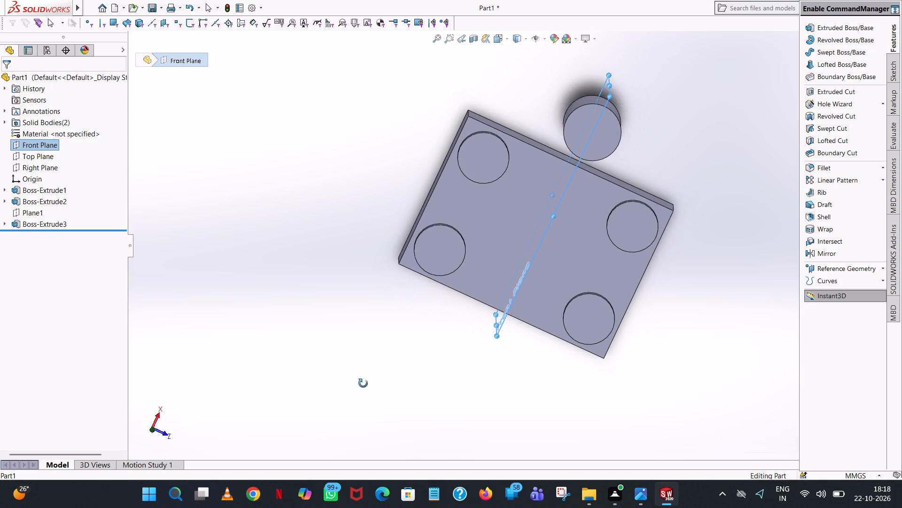
{"action": "middle_click_drag", "start_coordinate": [363, 383], "coordinate": [308, 187]}
{"action": "scroll", "coordinate": [317, 187], "scroll_direction": "up", "scroll_amount": 1}
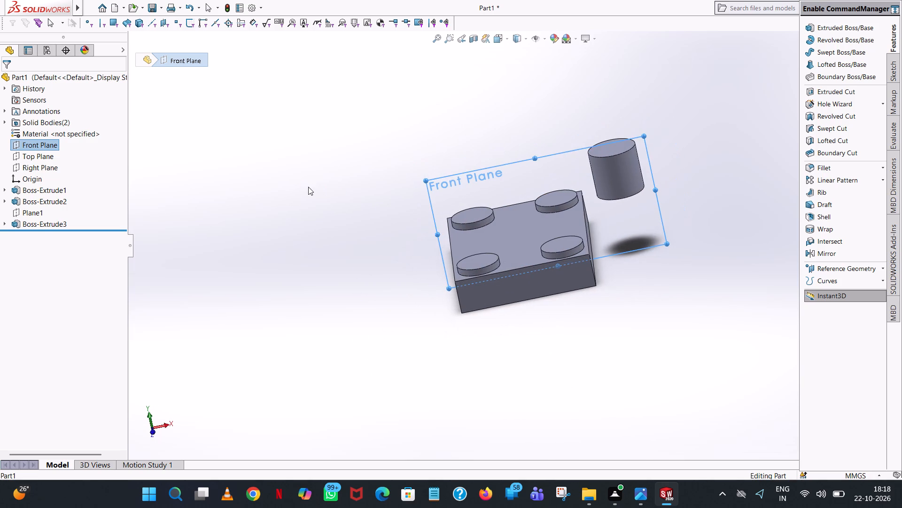
{"action": "left_click", "coordinate": [36, 140]}
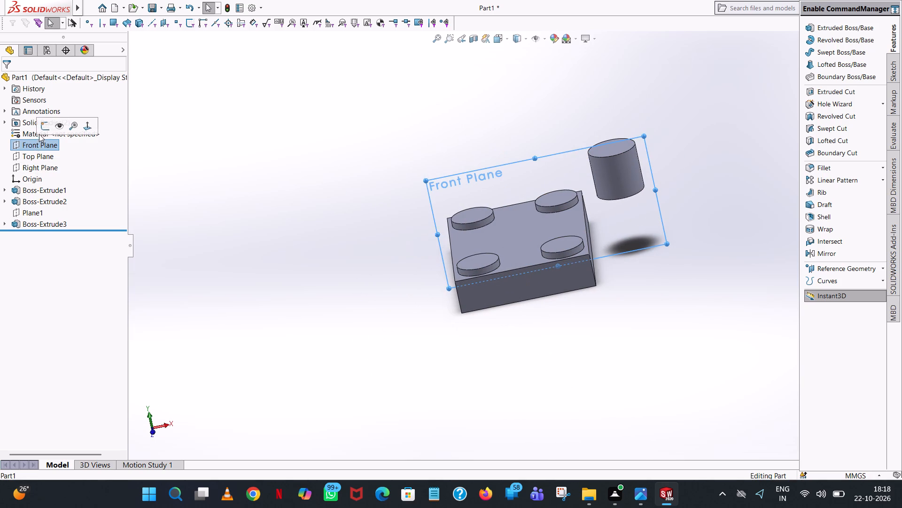
{"action": "left_click", "coordinate": [44, 127]}
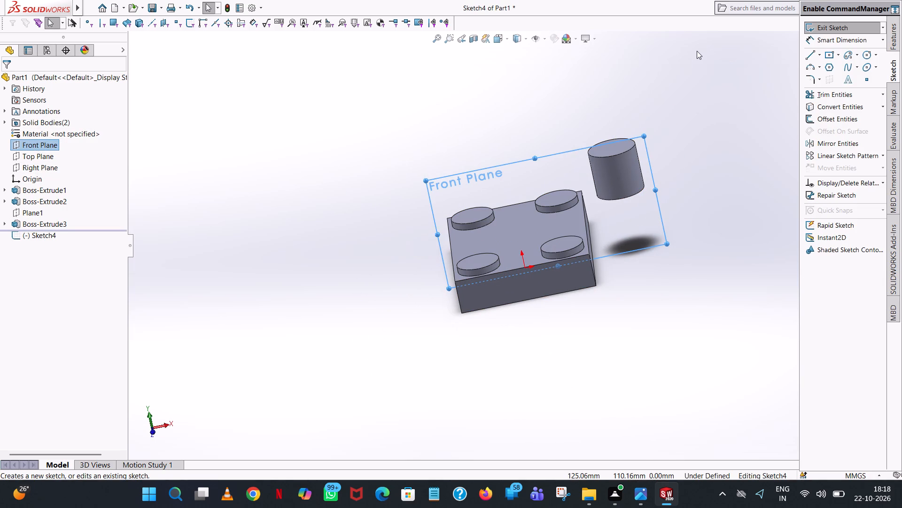
{"action": "middle_click_drag", "start_coordinate": [700, 61], "coordinate": [731, 226]}
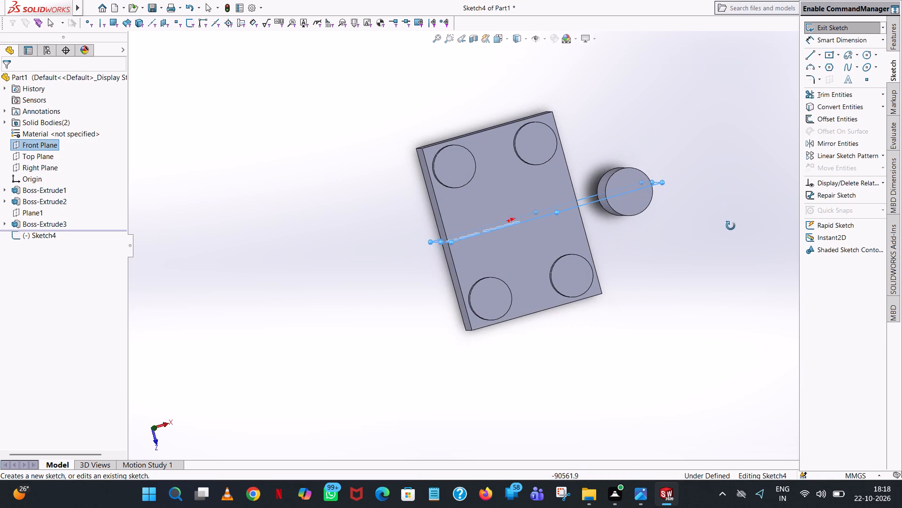
{"action": "middle_click_drag", "start_coordinate": [731, 226], "coordinate": [720, 112]}
{"action": "middle_click_drag", "start_coordinate": [721, 105], "coordinate": [721, 90]}
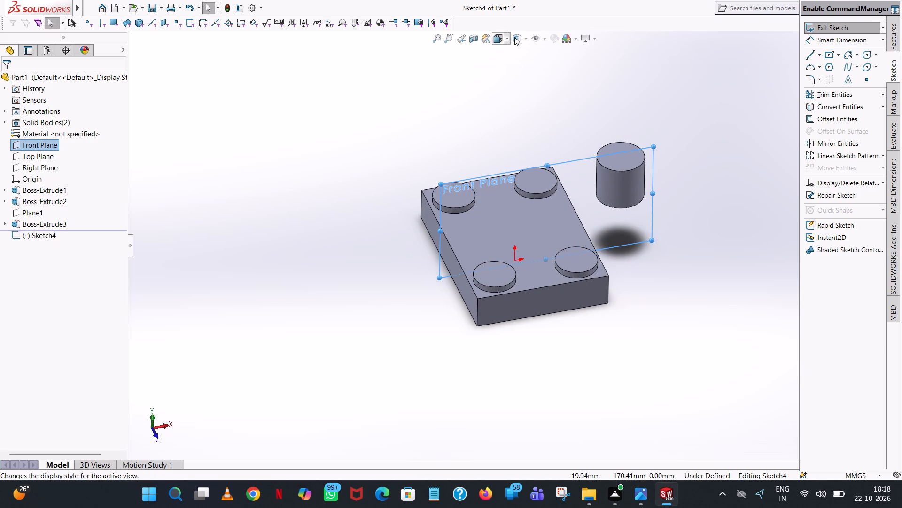
{"action": "left_click", "coordinate": [508, 37]}
{"action": "left_click", "coordinate": [545, 88]}
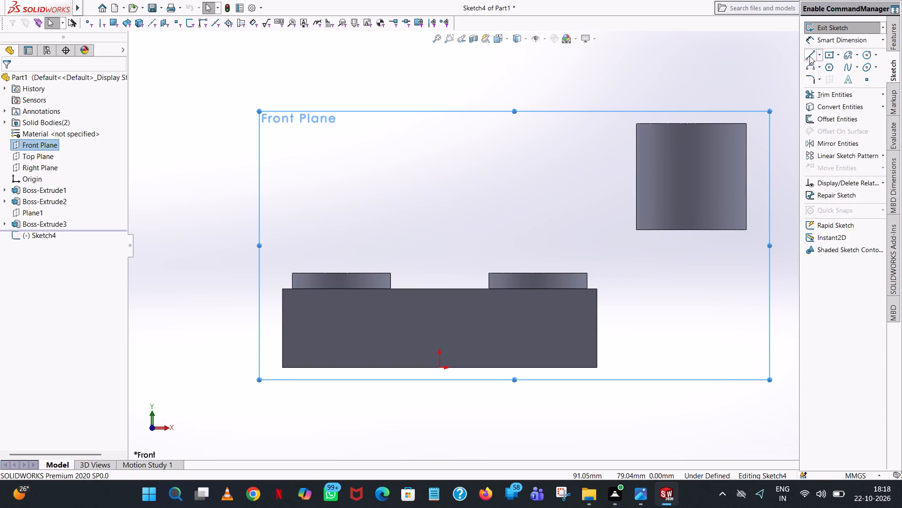
Sketch a 3 mm vertical line downward from the cylinder's upper corner on the side facing the block.
{"action": "left_click", "coordinate": [809, 56]}
{"action": "left_click", "coordinate": [636, 123]}
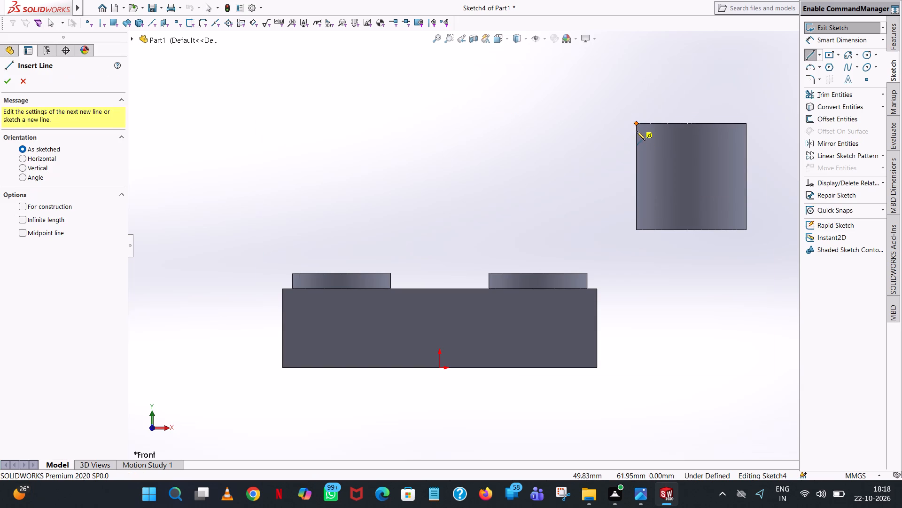
{"action": "left_click", "coordinate": [638, 141]}
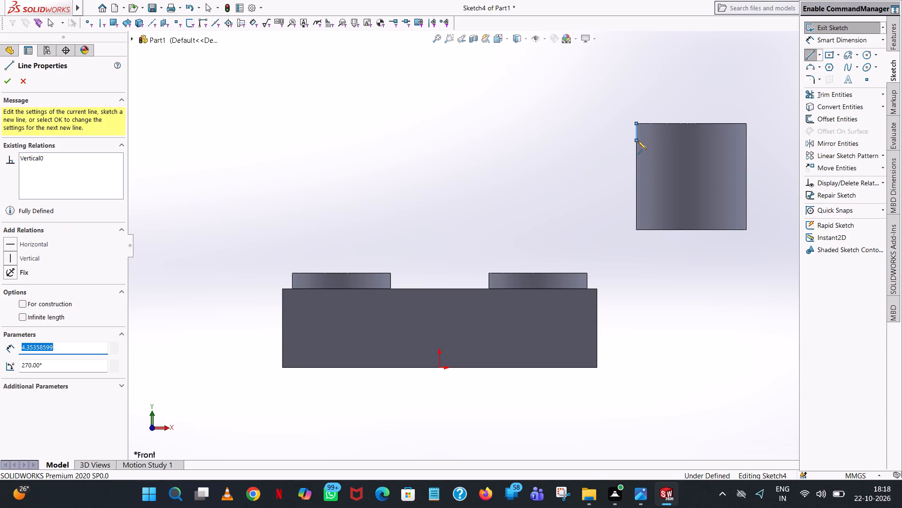
{"action": "key", "text": "3"}
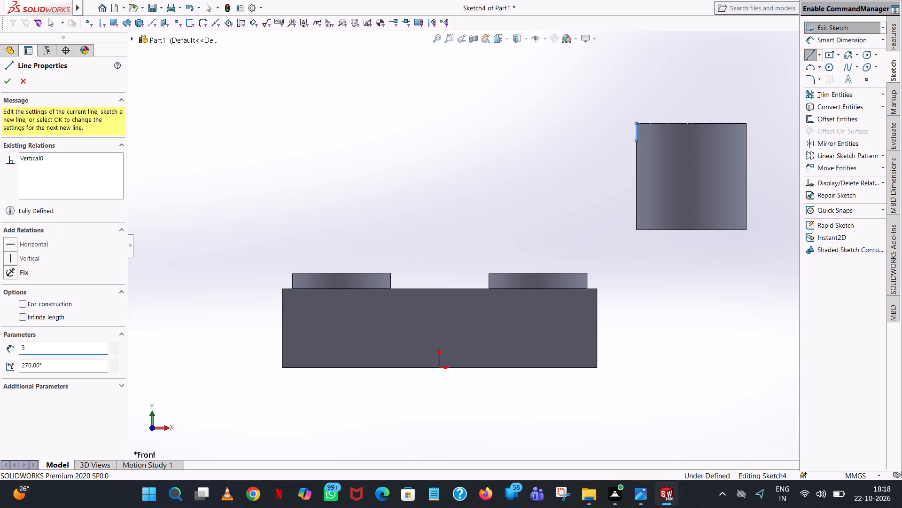
{"action": "key", "text": "Return"}
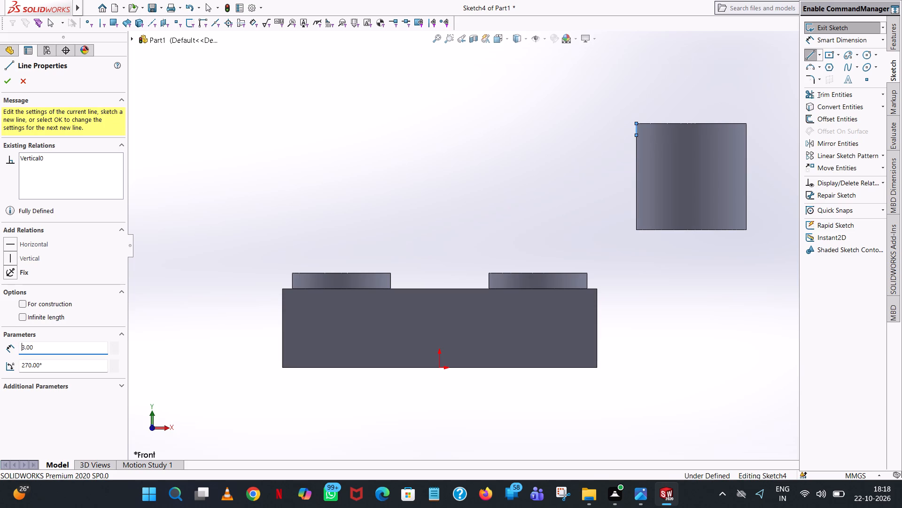
{"action": "right_click", "coordinate": [638, 141]}
{"action": "left_click", "coordinate": [661, 149]}
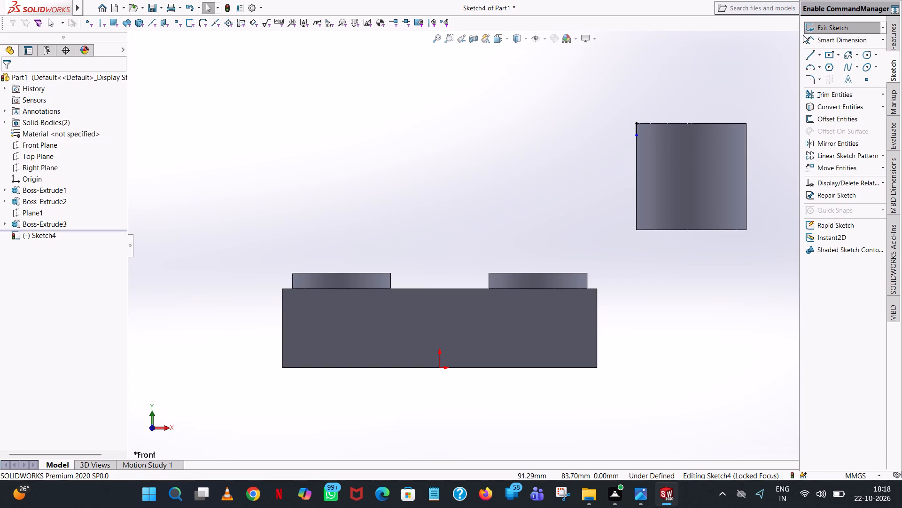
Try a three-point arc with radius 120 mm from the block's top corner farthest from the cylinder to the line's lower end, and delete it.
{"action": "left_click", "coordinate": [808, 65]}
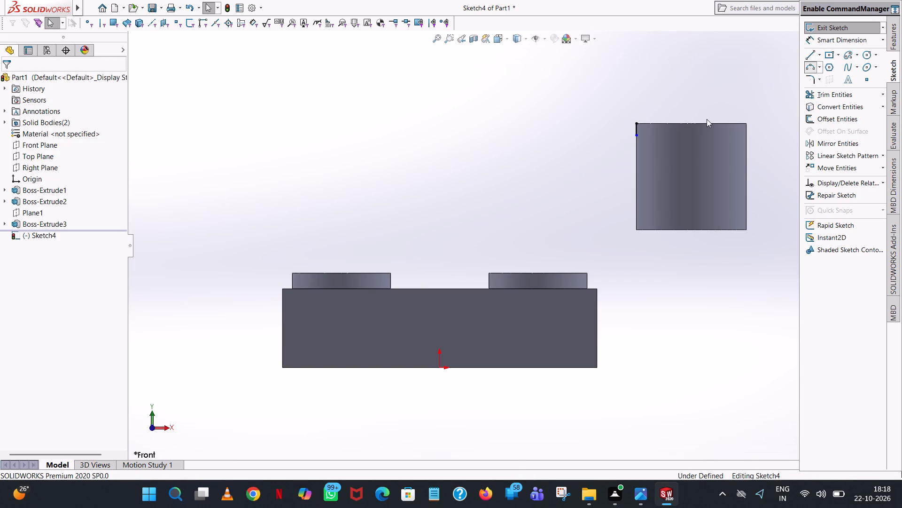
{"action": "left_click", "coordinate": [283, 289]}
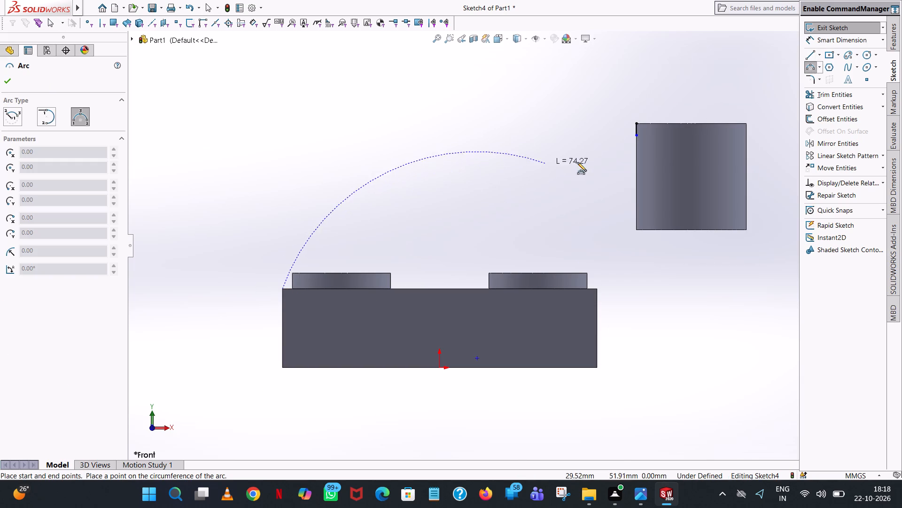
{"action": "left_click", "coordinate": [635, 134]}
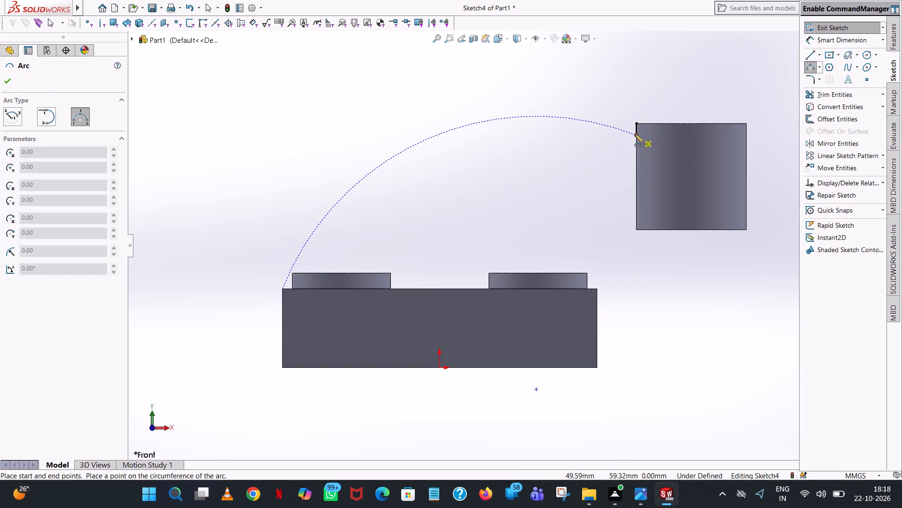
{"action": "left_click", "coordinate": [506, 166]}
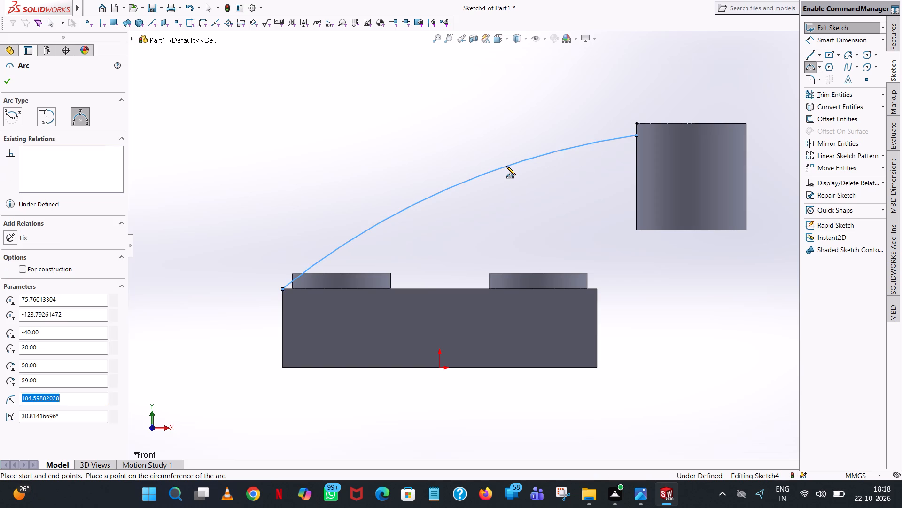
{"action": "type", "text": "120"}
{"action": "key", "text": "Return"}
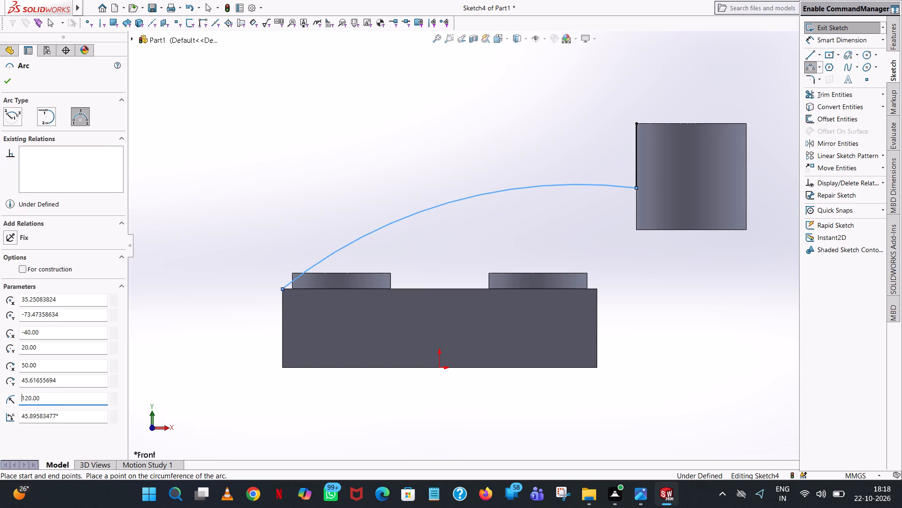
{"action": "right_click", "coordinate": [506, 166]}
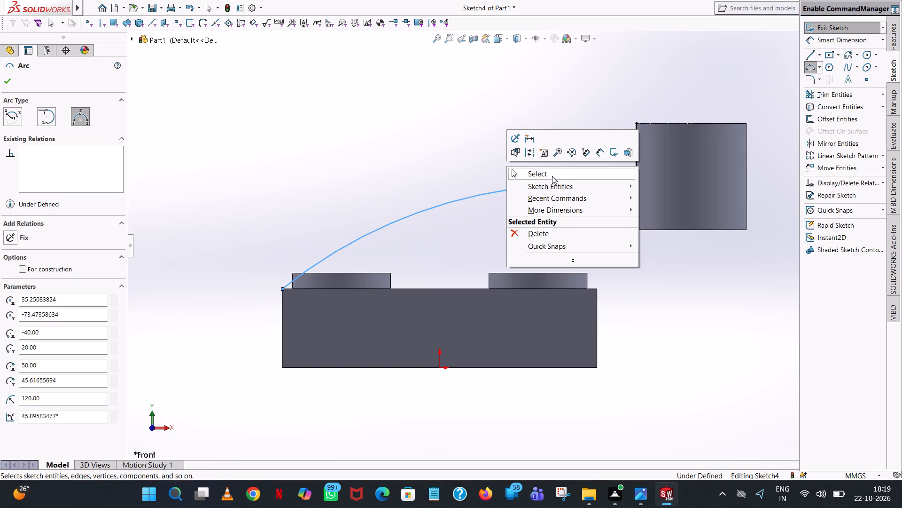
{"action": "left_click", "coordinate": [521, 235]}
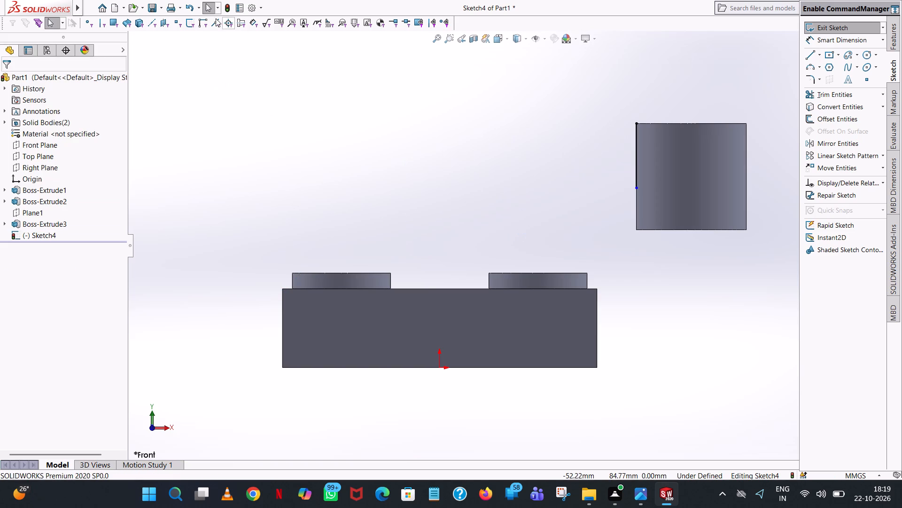
Set the vertical line on the cylinder's side to 3 mm long and fix it with a 3 mm length dimension.
{"action": "left_click", "coordinate": [637, 165]}
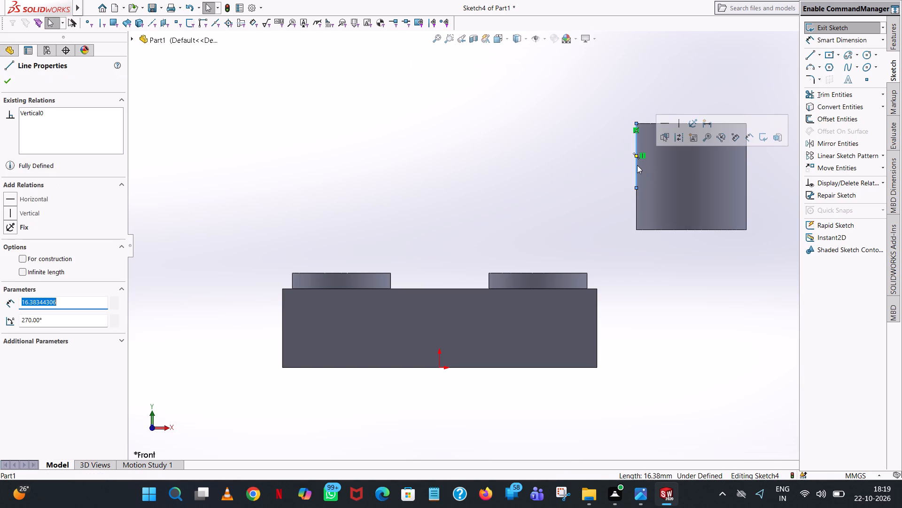
{"action": "key", "text": "3"}
{"action": "key", "text": "Return"}
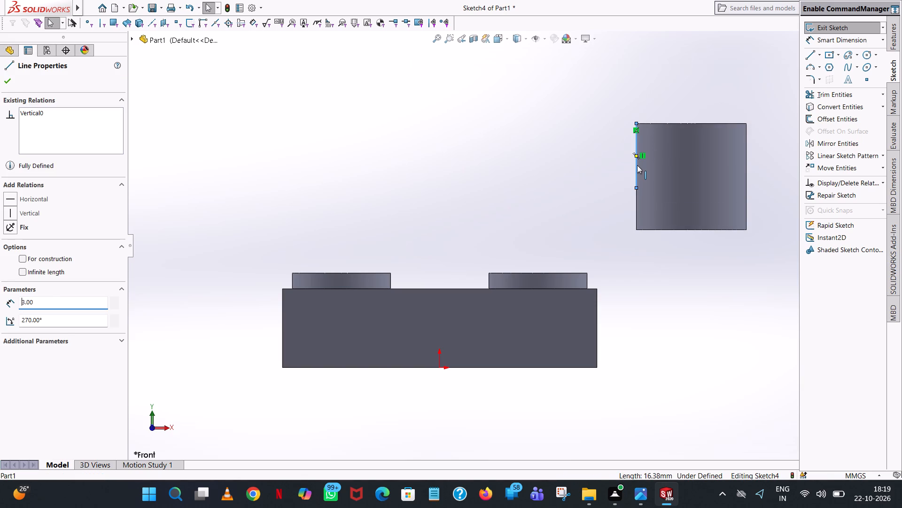
{"action": "left_click", "coordinate": [522, 123]}
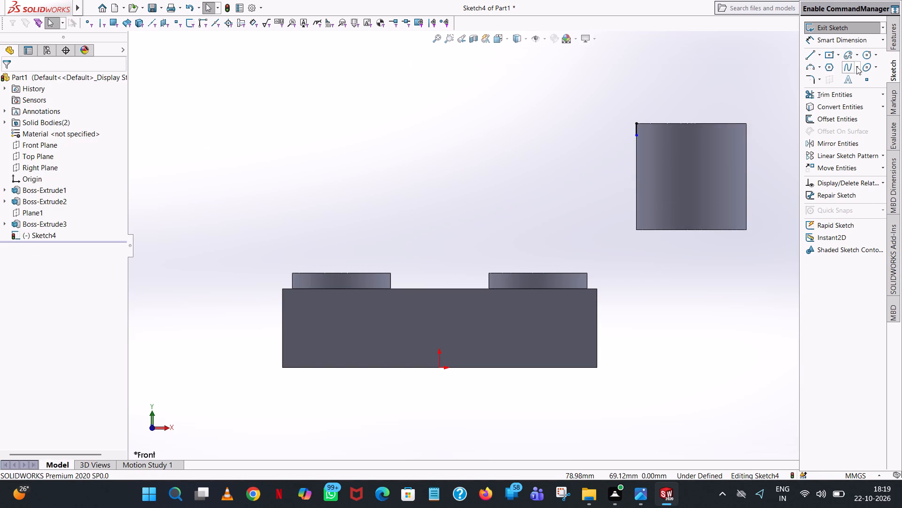
{"action": "left_click", "coordinate": [862, 42]}
{"action": "left_click", "coordinate": [637, 127]}
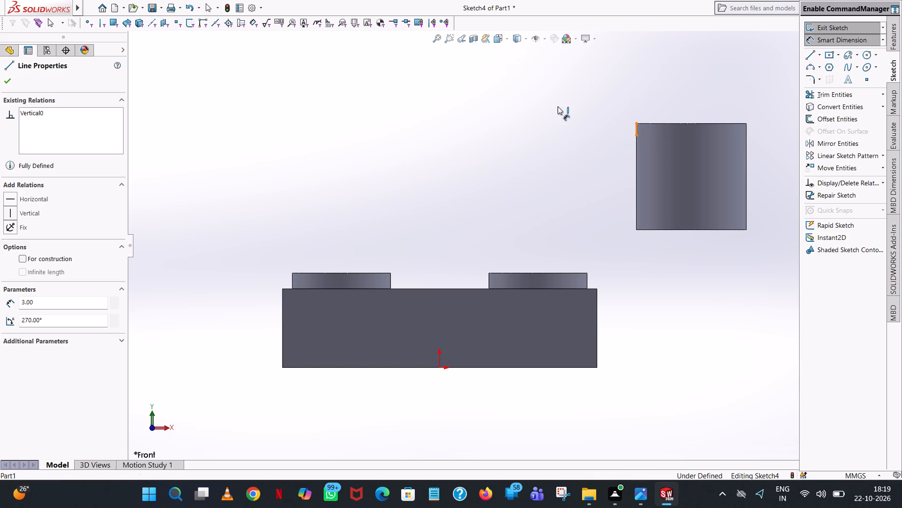
{"action": "left_click", "coordinate": [446, 100]}
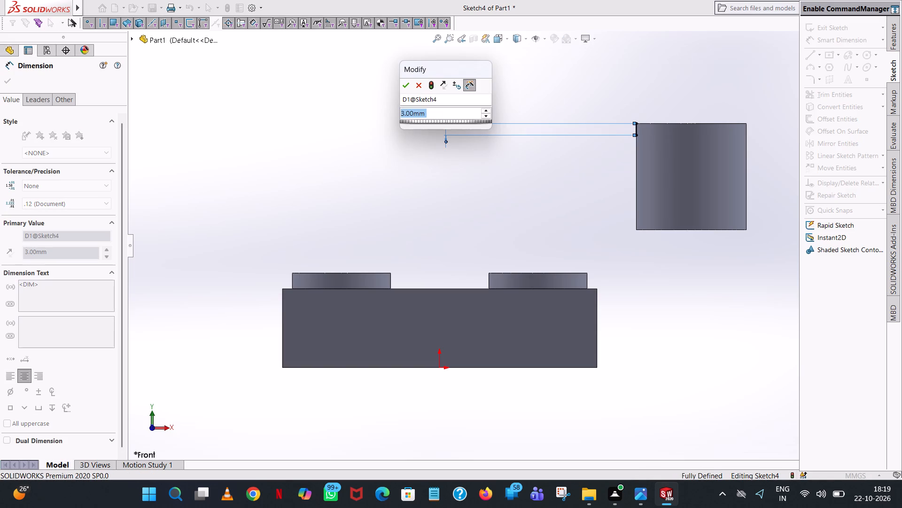
{"action": "left_click", "coordinate": [403, 82]}
{"action": "left_click", "coordinate": [615, 75]}
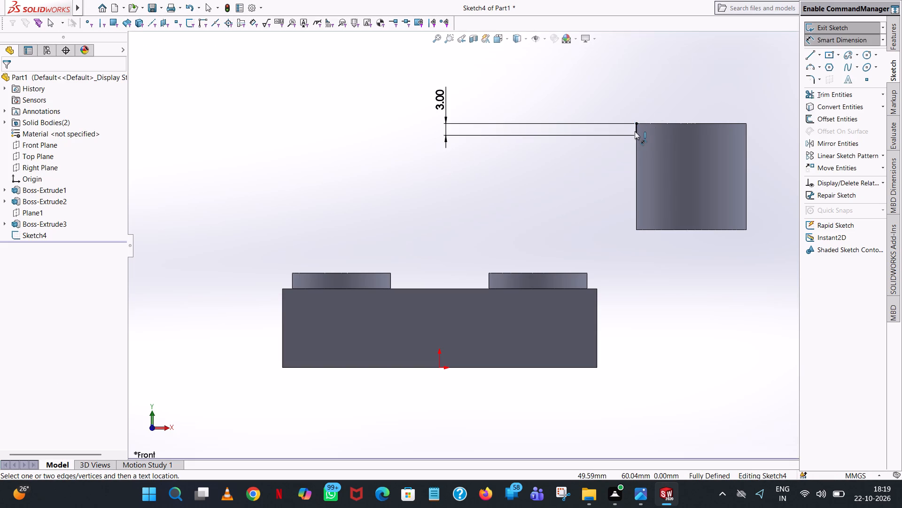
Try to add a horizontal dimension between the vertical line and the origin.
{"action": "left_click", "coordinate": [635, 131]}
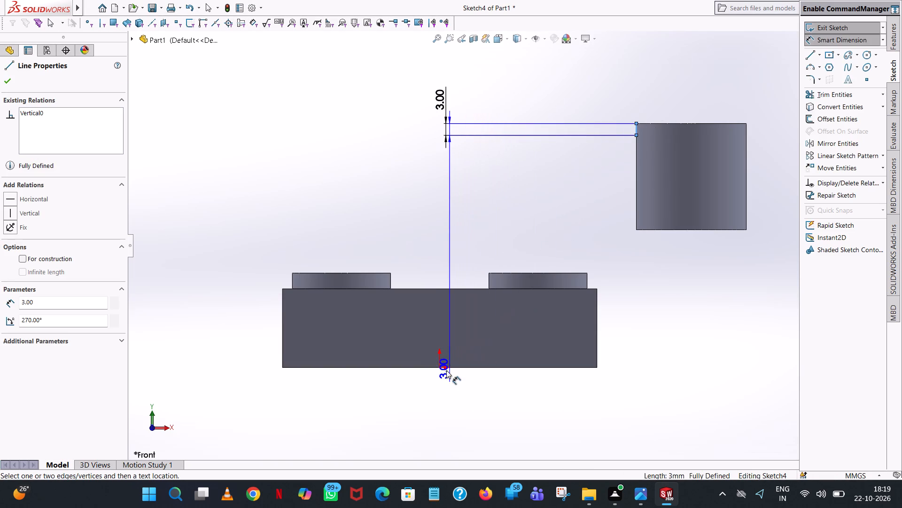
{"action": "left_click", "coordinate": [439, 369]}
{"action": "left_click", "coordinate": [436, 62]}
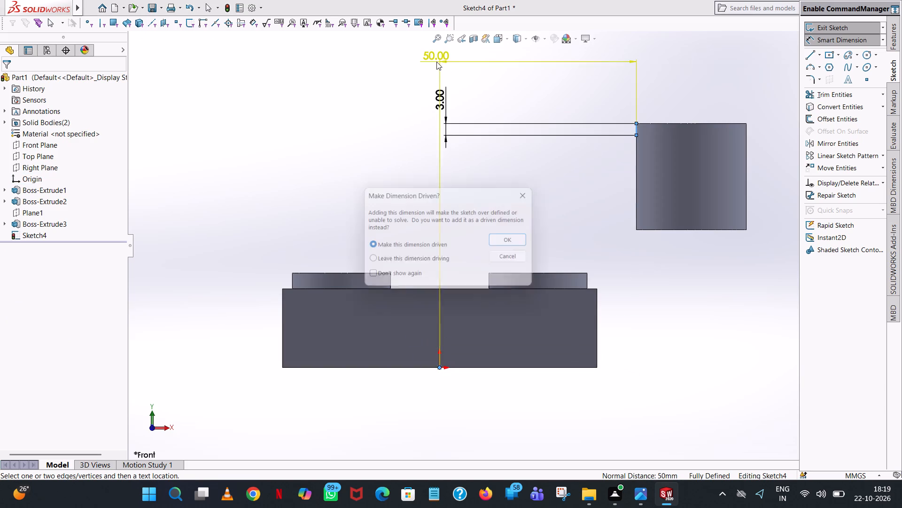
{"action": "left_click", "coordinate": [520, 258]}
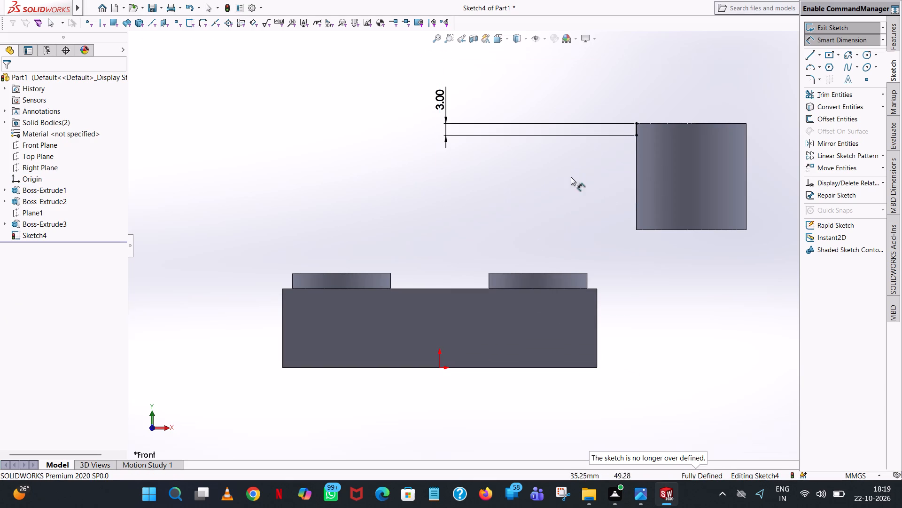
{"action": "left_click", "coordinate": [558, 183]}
Sketch a three-point arc from the block's top corner farthest from the cylinder to the 3 mm line's lower end, radius about 118 mm.
{"action": "left_click", "coordinate": [812, 67]}
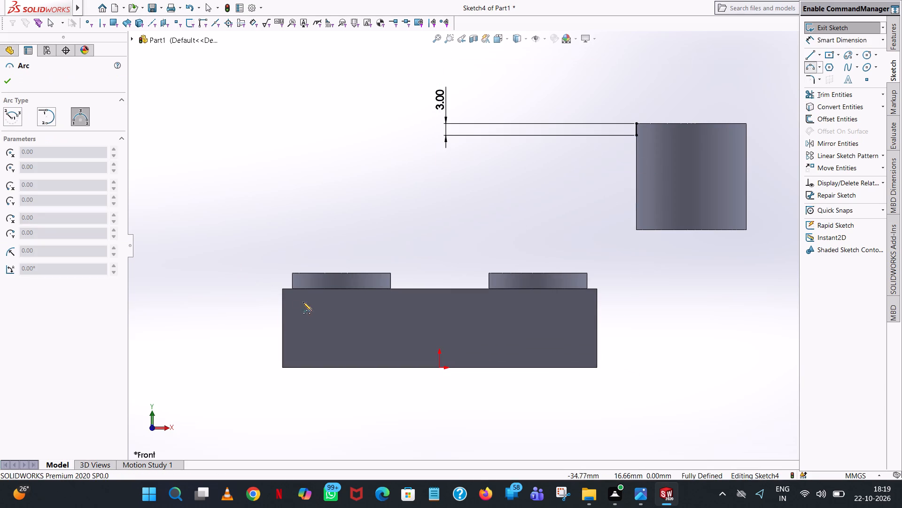
{"action": "left_click", "coordinate": [282, 289]}
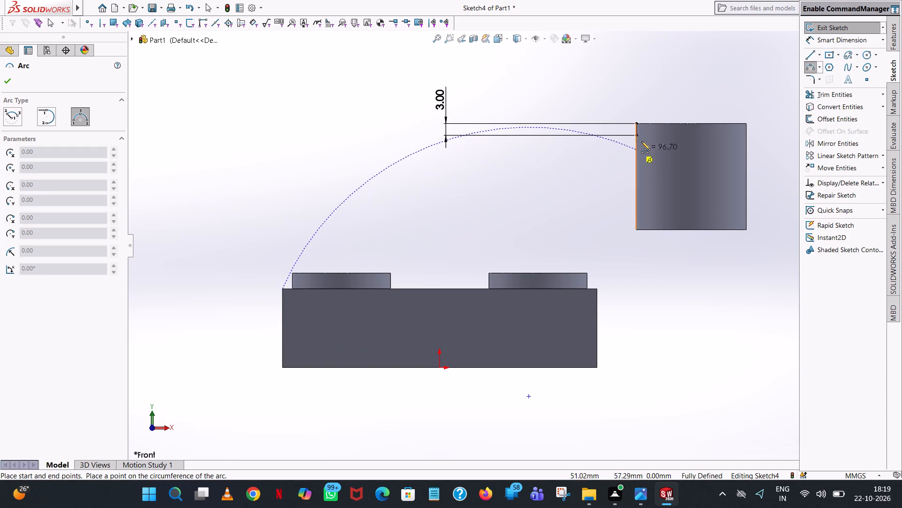
{"action": "left_click", "coordinate": [637, 135]}
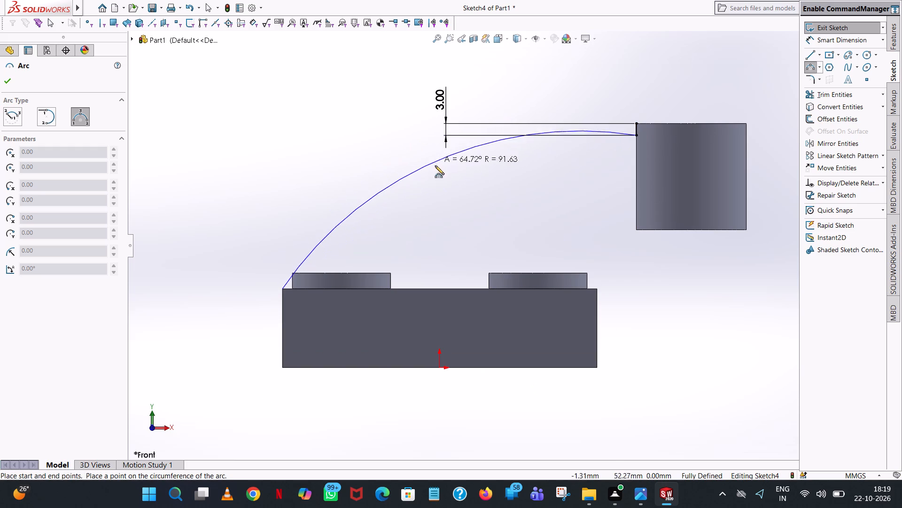
{"action": "left_click", "coordinate": [439, 175]}
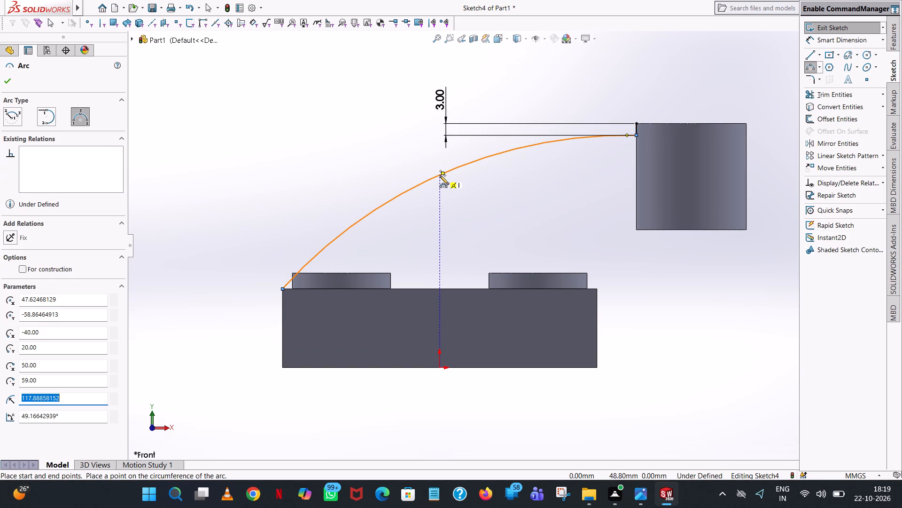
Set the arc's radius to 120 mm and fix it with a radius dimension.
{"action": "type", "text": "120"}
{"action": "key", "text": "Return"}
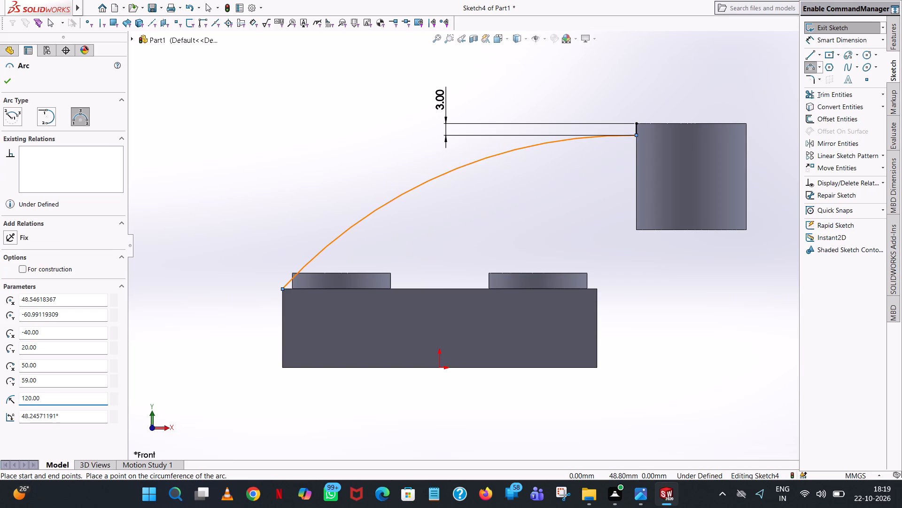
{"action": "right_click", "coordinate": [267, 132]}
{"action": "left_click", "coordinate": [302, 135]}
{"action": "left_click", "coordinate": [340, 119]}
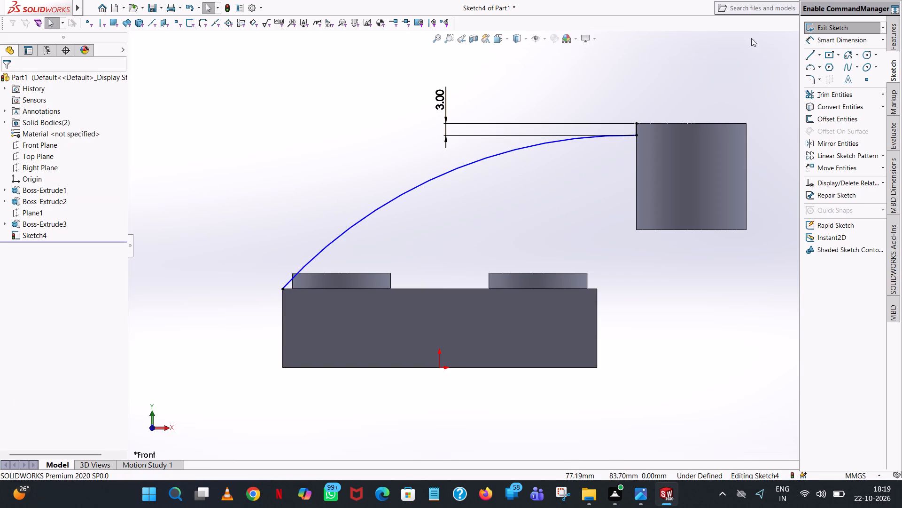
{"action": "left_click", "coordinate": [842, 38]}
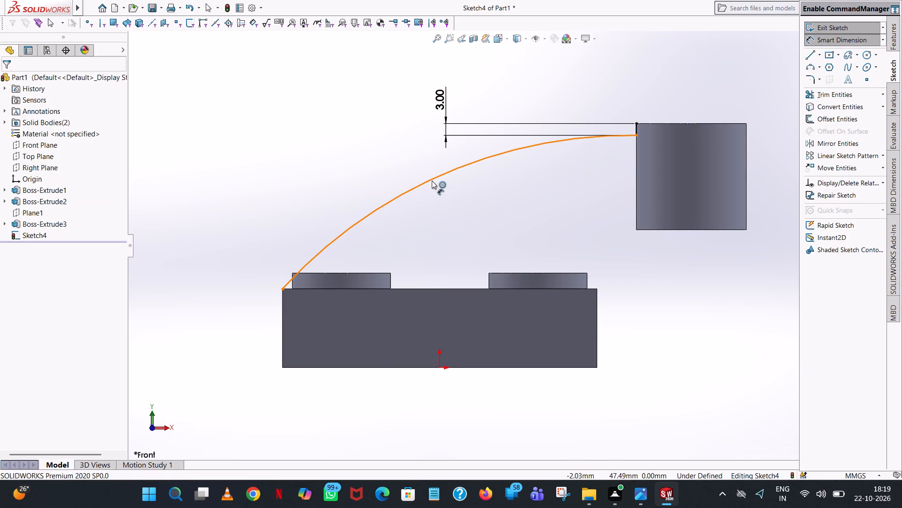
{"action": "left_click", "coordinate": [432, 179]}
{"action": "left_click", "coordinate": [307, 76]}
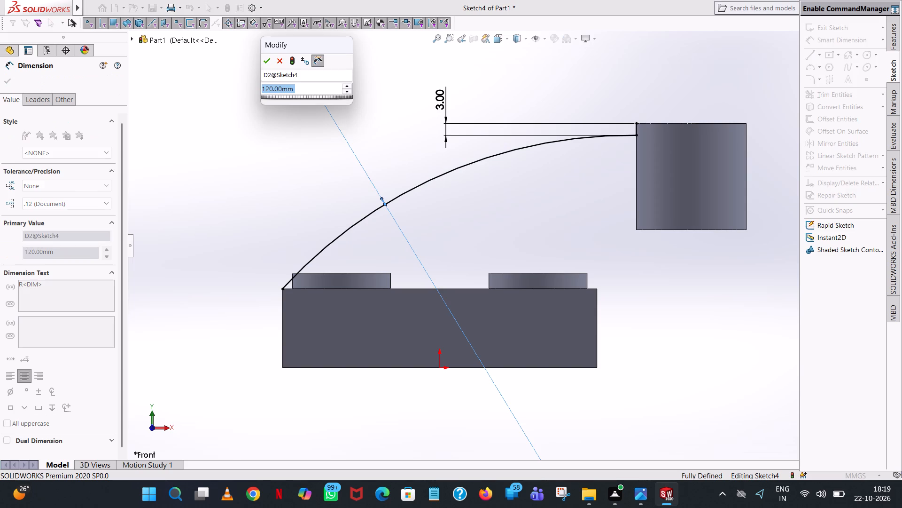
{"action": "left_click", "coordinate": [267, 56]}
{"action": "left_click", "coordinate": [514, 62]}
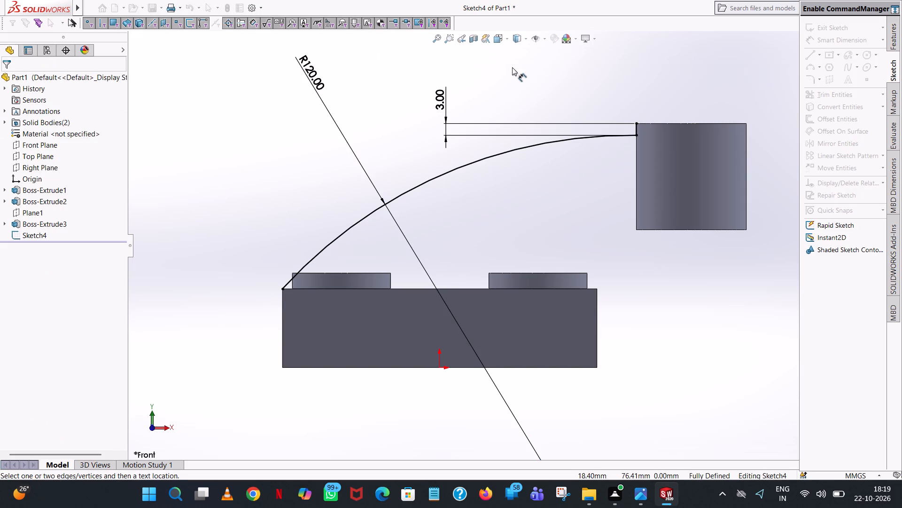
Examine how the arc sits between the block and the cylinder from several angles and distances.
{"action": "middle_click_drag", "start_coordinate": [537, 112], "coordinate": [560, 206]}
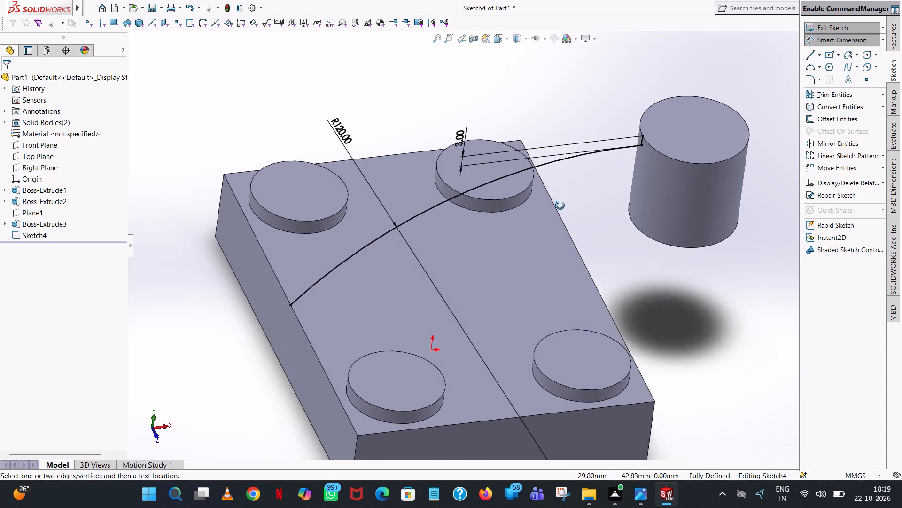
{"action": "middle_click_drag", "start_coordinate": [560, 206], "coordinate": [570, 242]}
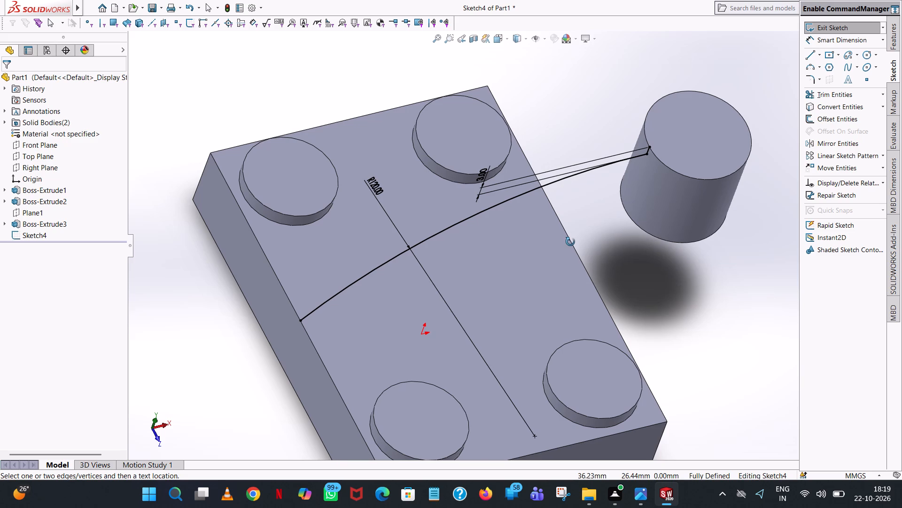
{"action": "middle_click_drag", "start_coordinate": [570, 242], "coordinate": [570, 242]}
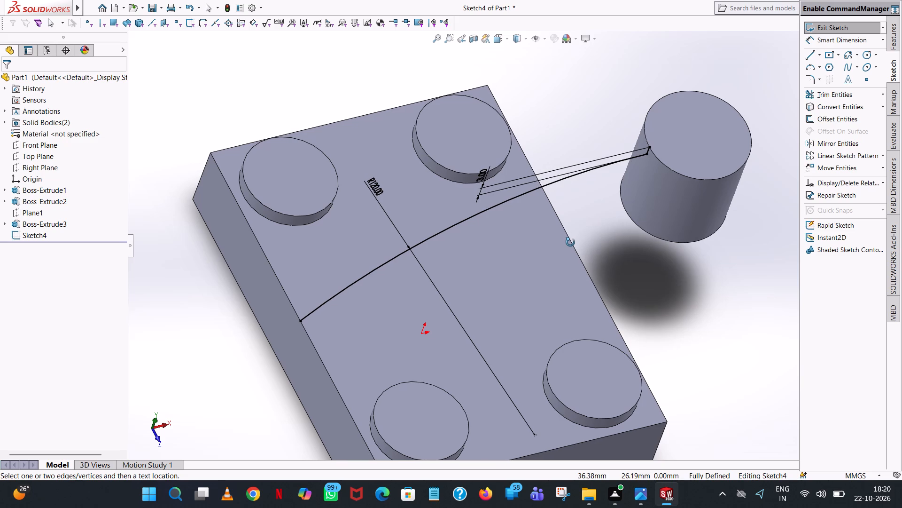
{"action": "middle_click_drag", "start_coordinate": [570, 242], "coordinate": [535, 132]}
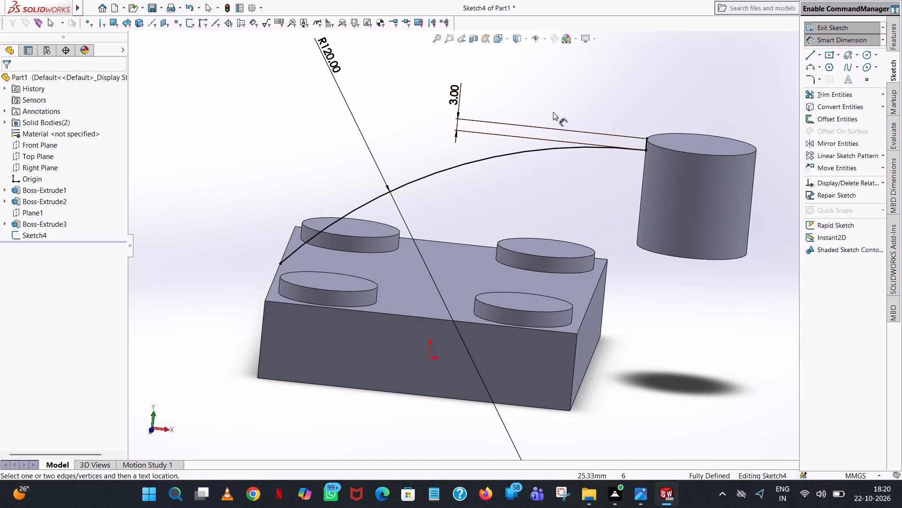
{"action": "middle_click", "coordinate": [554, 110]}
{"action": "scroll", "coordinate": [543, 219], "scroll_direction": "up", "scroll_amount": 2}
{"action": "middle_click_drag", "start_coordinate": [543, 219], "coordinate": [565, 215]}
{"action": "scroll", "coordinate": [565, 215], "scroll_direction": "up", "scroll_amount": 1}
{"action": "scroll", "coordinate": [565, 215], "scroll_direction": "down", "scroll_amount": 8}
{"action": "scroll", "coordinate": [565, 215], "scroll_direction": "up", "scroll_amount": 8}
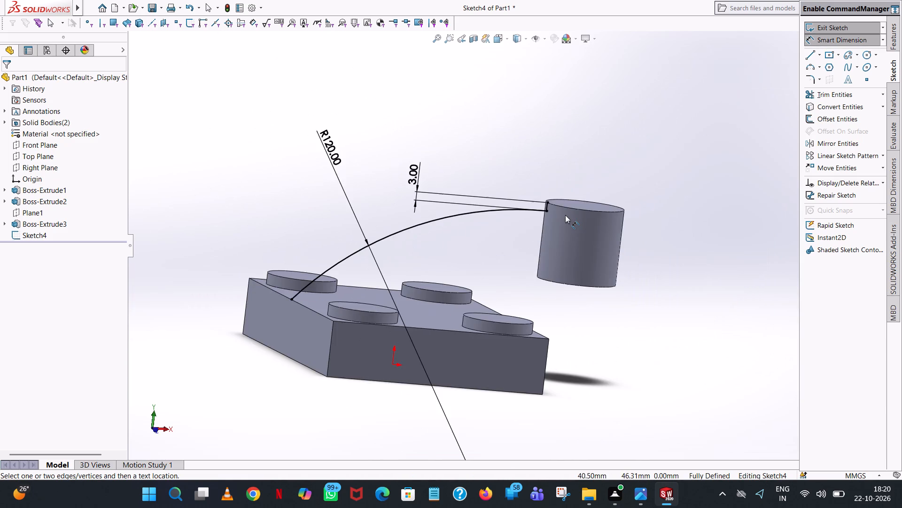
{"action": "scroll", "coordinate": [565, 215], "scroll_direction": "down", "scroll_amount": 7}
{"action": "scroll", "coordinate": [565, 214], "scroll_direction": "up", "scroll_amount": 6}
{"action": "scroll", "coordinate": [565, 214], "scroll_direction": "down", "scroll_amount": 2}
{"action": "scroll", "coordinate": [565, 214], "scroll_direction": "up", "scroll_amount": 1}
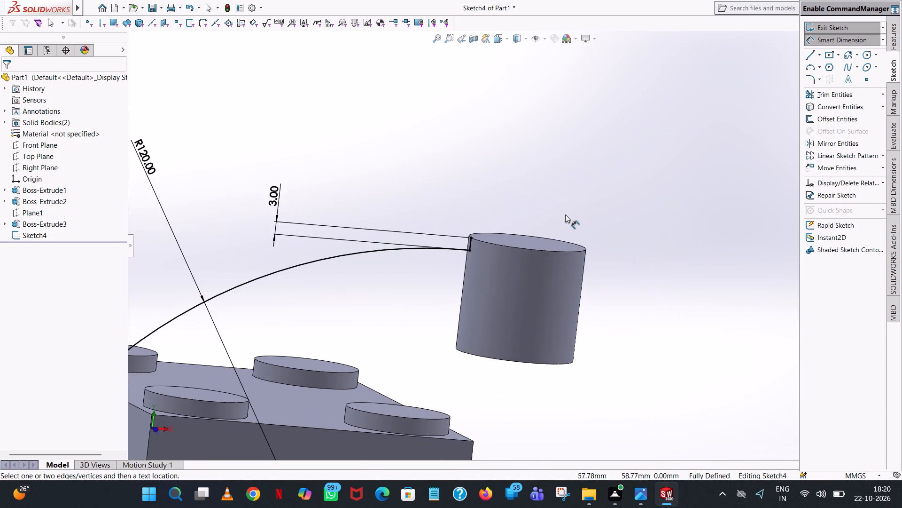
{"action": "scroll", "coordinate": [565, 214], "scroll_direction": "up", "scroll_amount": 2}
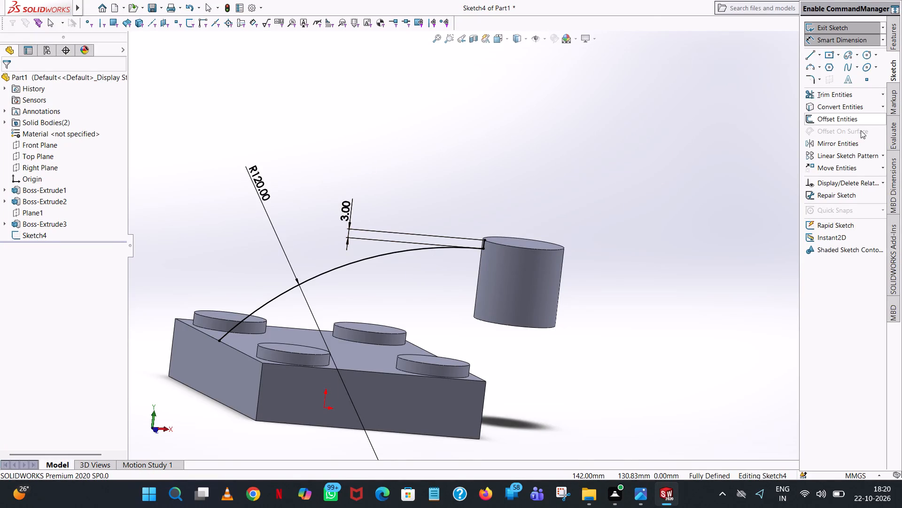
Trim away the 120 mm radius arc and the 3 mm vertical line on the cylinder's side.
{"action": "left_click", "coordinate": [830, 92]}
{"action": "left_click", "coordinate": [316, 274]}
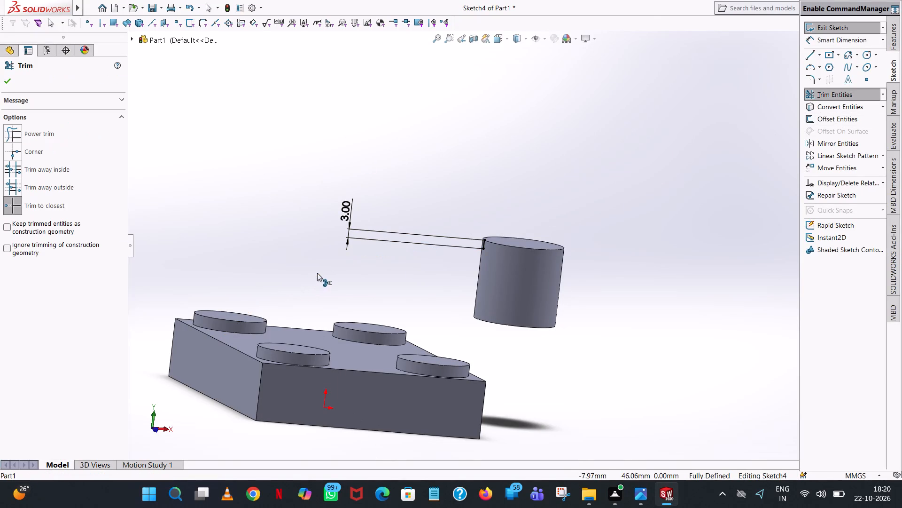
{"action": "left_click", "coordinate": [484, 246]}
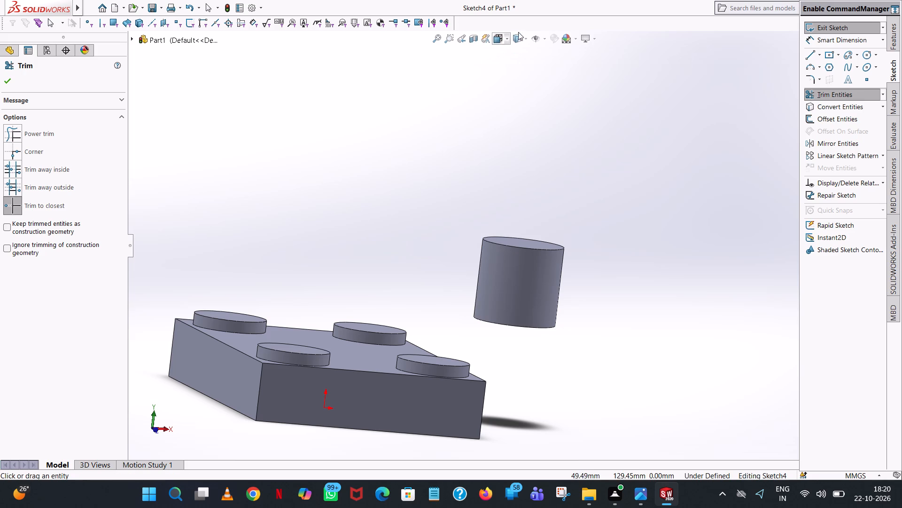
Sketch an 18 mm horizontal line inward from the block's bottom corner nearest the cylinder, continuing with a 35 mm vertical line upward.
{"action": "left_click", "coordinate": [505, 39]}
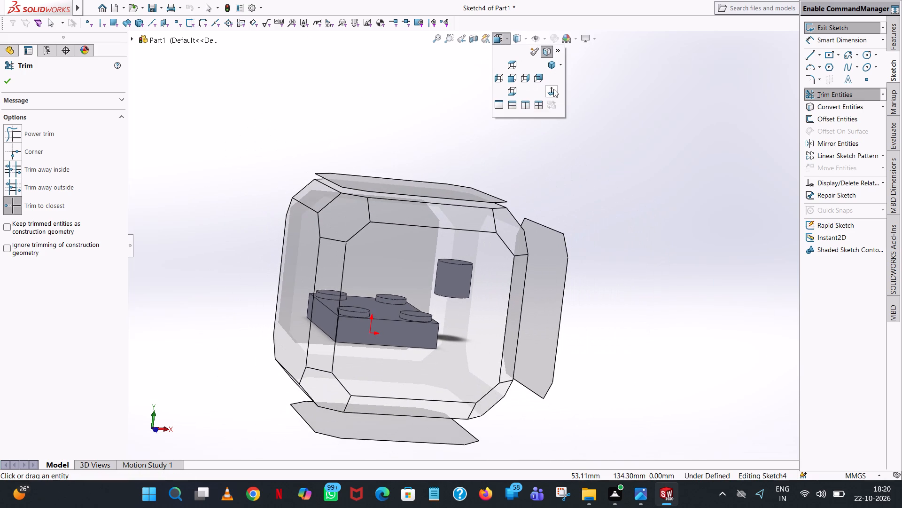
{"action": "left_click", "coordinate": [555, 92]}
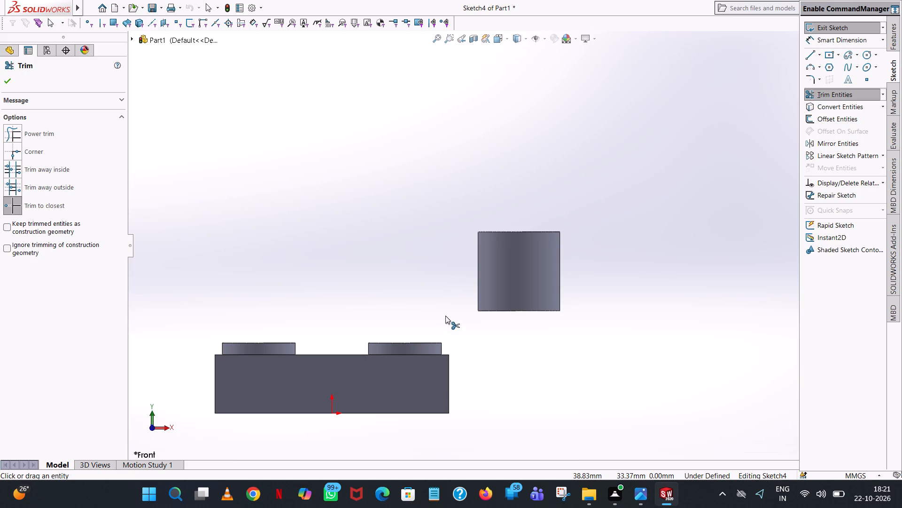
{"action": "left_click", "coordinate": [811, 55]}
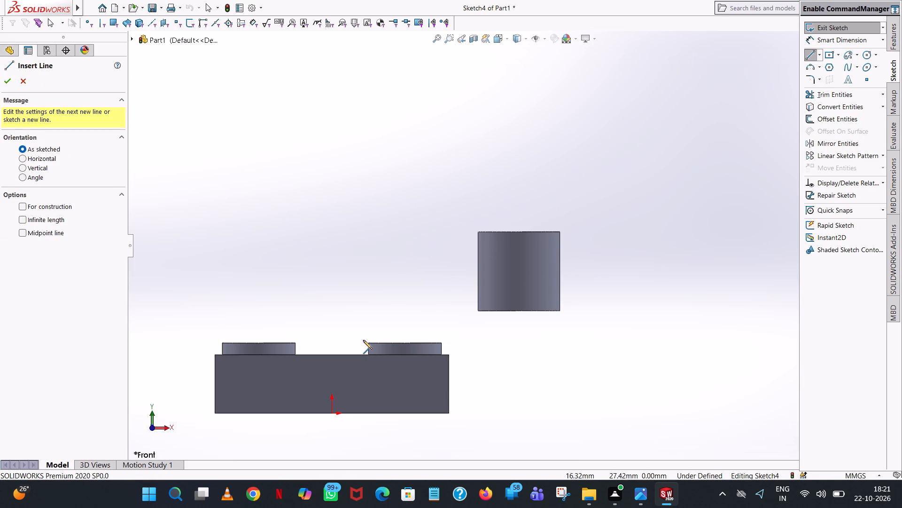
{"action": "left_click", "coordinate": [449, 412]}
{"action": "left_click", "coordinate": [410, 414]}
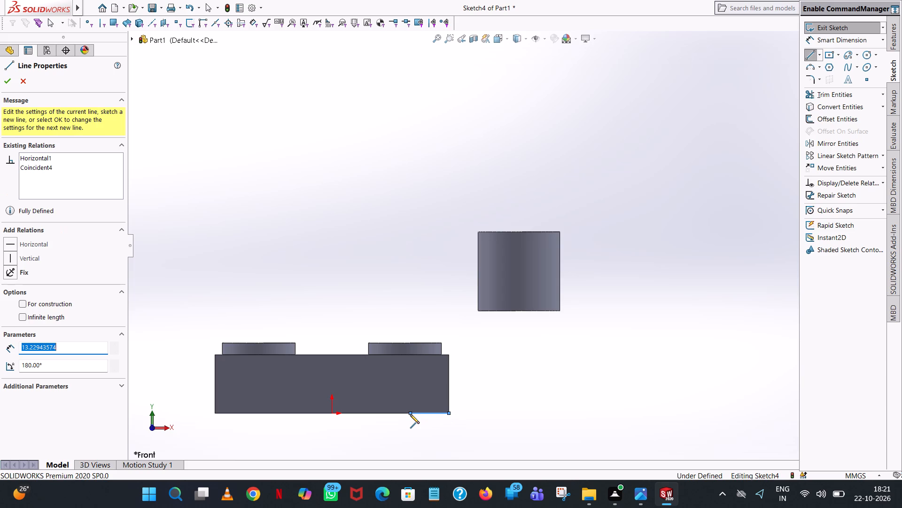
{"action": "type", "text": "18"}
{"action": "key", "text": "Return"}
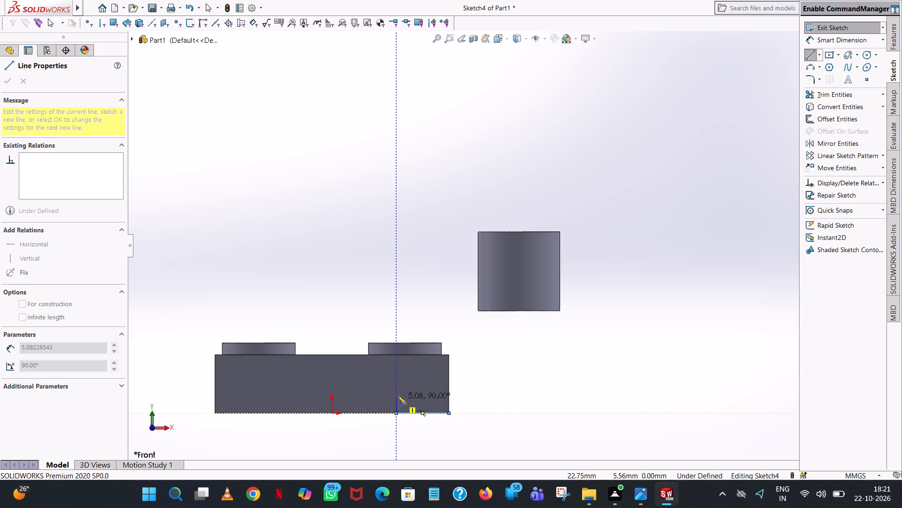
{"action": "left_click", "coordinate": [396, 314]}
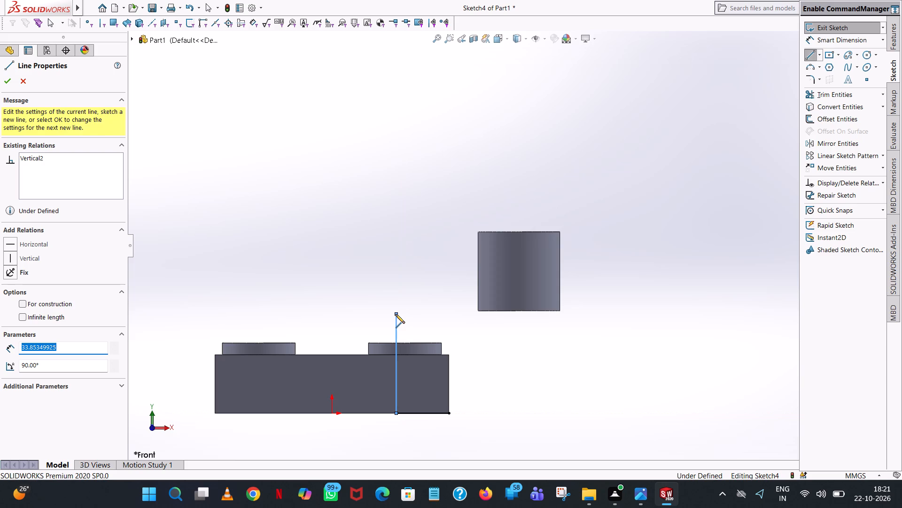
{"action": "type", "text": "35"}
{"action": "key", "text": "Return"}
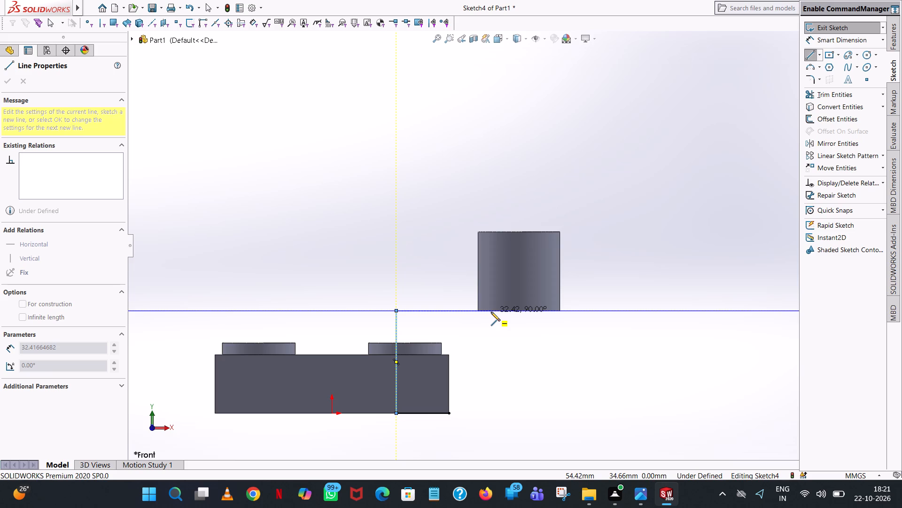
{"action": "right_click", "coordinate": [409, 264]}
{"action": "left_click", "coordinate": [423, 268]}
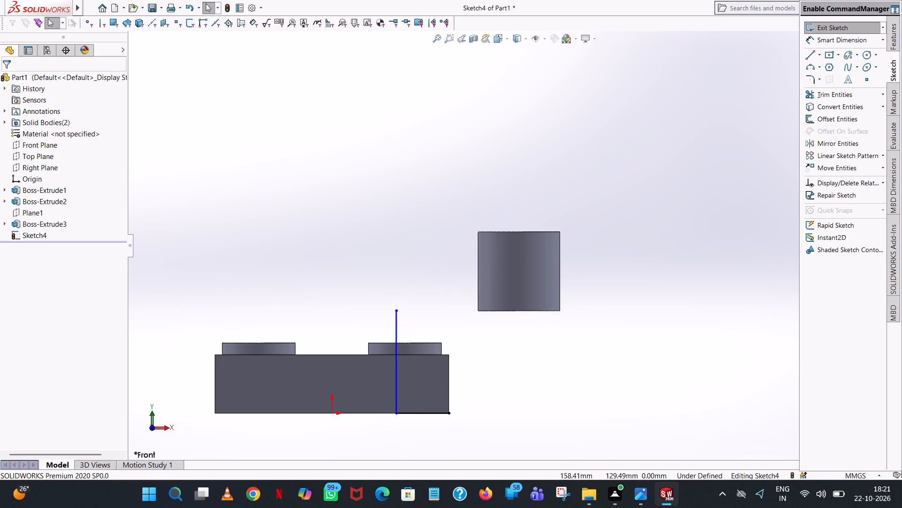
Sketch a 3 mm vertical line down from the cylinder's top corner nearest the block and dimension its length.
{"action": "left_click", "coordinate": [811, 52]}
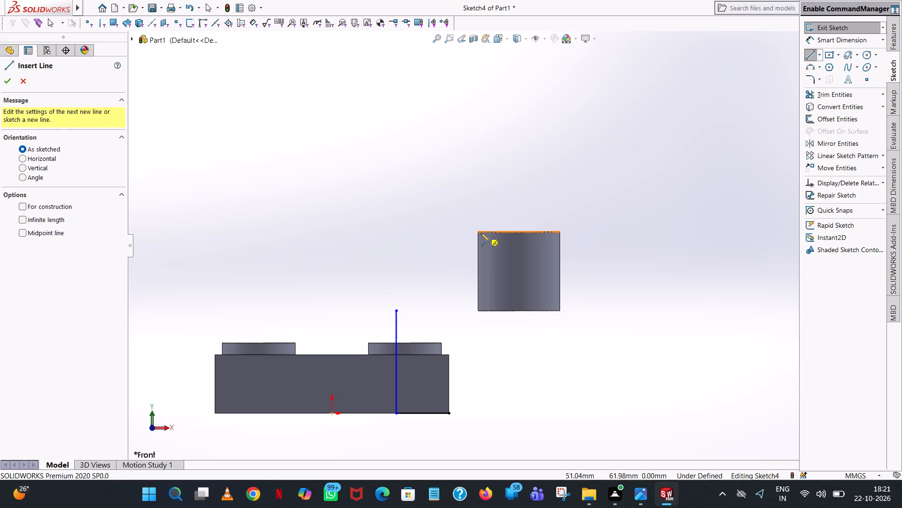
{"action": "left_click", "coordinate": [478, 231]}
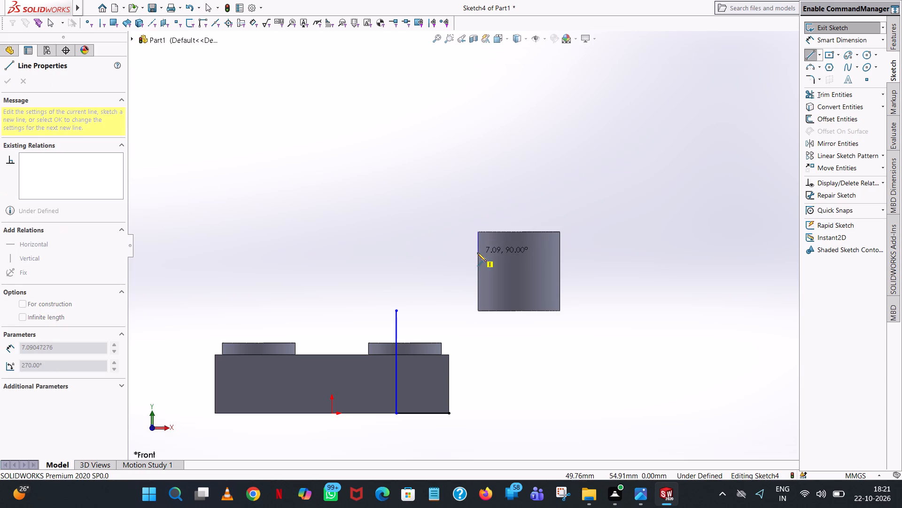
{"action": "left_click", "coordinate": [477, 253]}
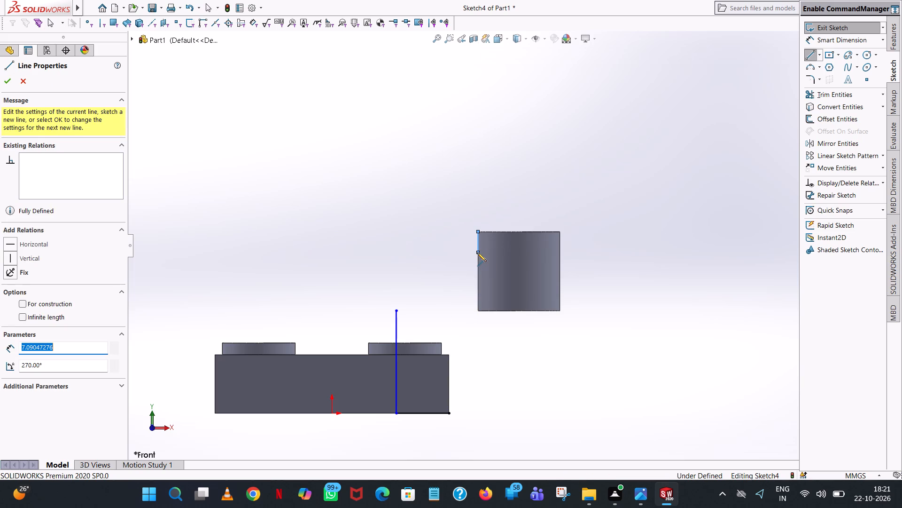
{"action": "key", "text": "3"}
{"action": "key", "text": "Return"}
{"action": "right_click", "coordinate": [478, 253]}
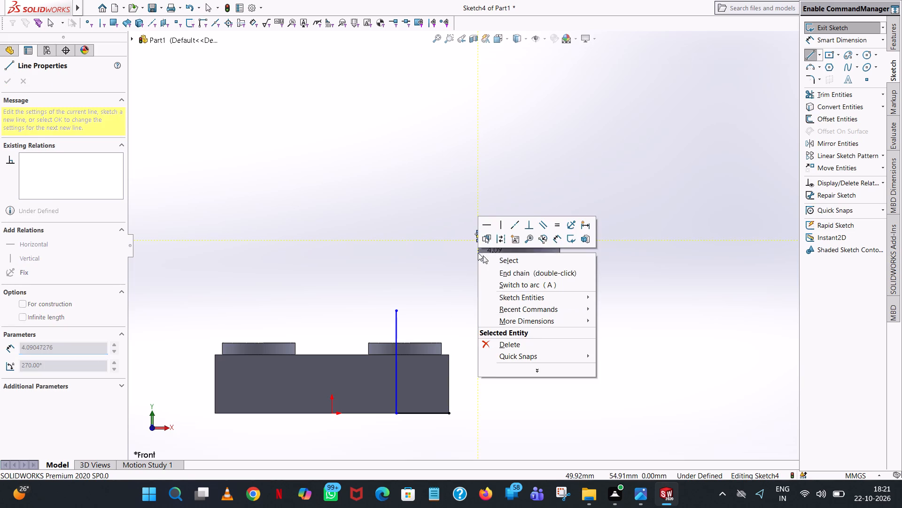
{"action": "left_click", "coordinate": [499, 255]}
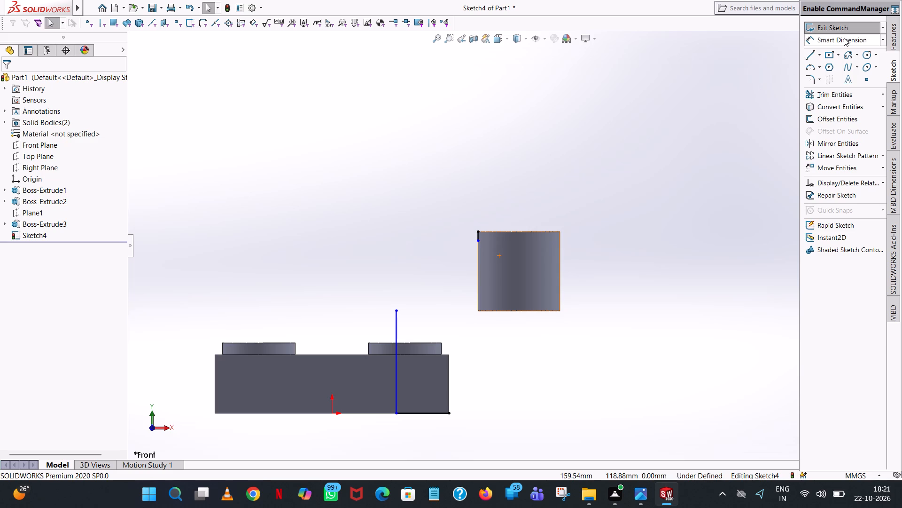
{"action": "left_click", "coordinate": [844, 38]}
{"action": "left_click", "coordinate": [480, 237]}
{"action": "left_click", "coordinate": [684, 222]}
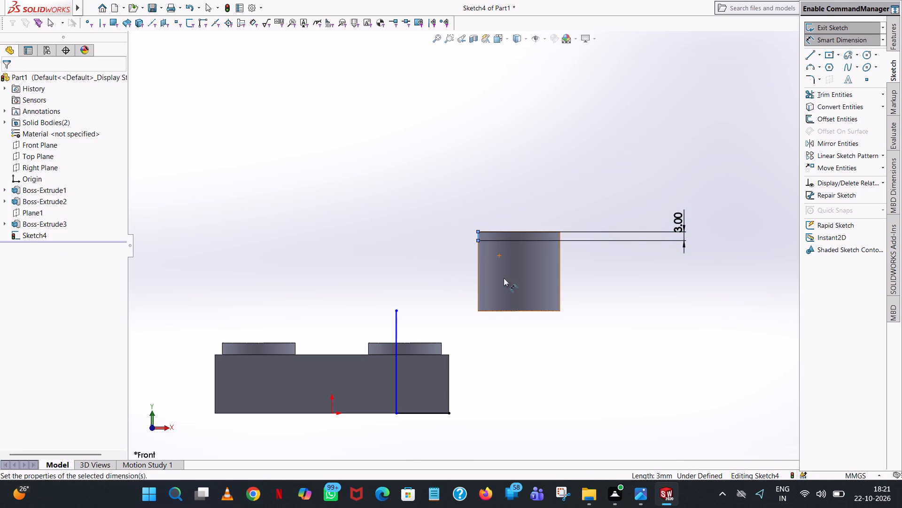
{"action": "left_click", "coordinate": [642, 205]}
{"action": "left_click", "coordinate": [574, 109]}
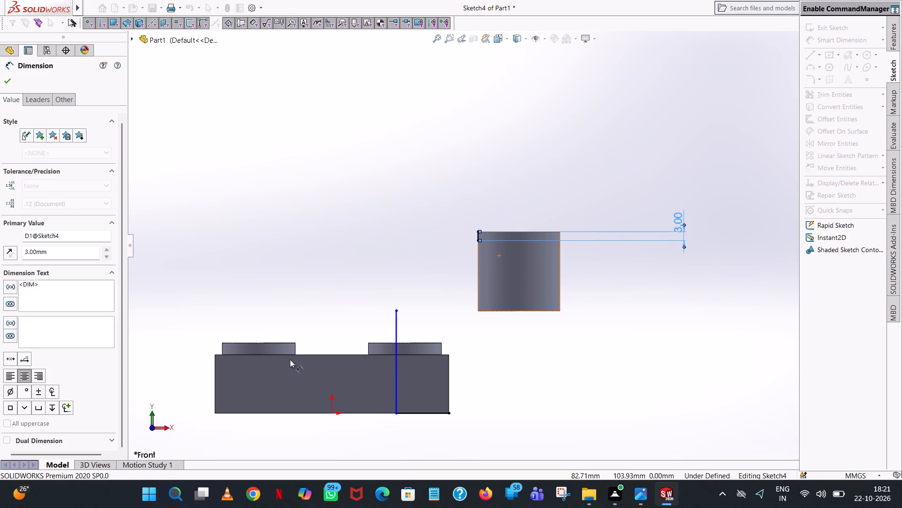
Dimension the tall vertical line's length and its horizontal distance from the origin.
{"action": "left_click", "coordinate": [396, 364]}
{"action": "left_click", "coordinate": [195, 375]}
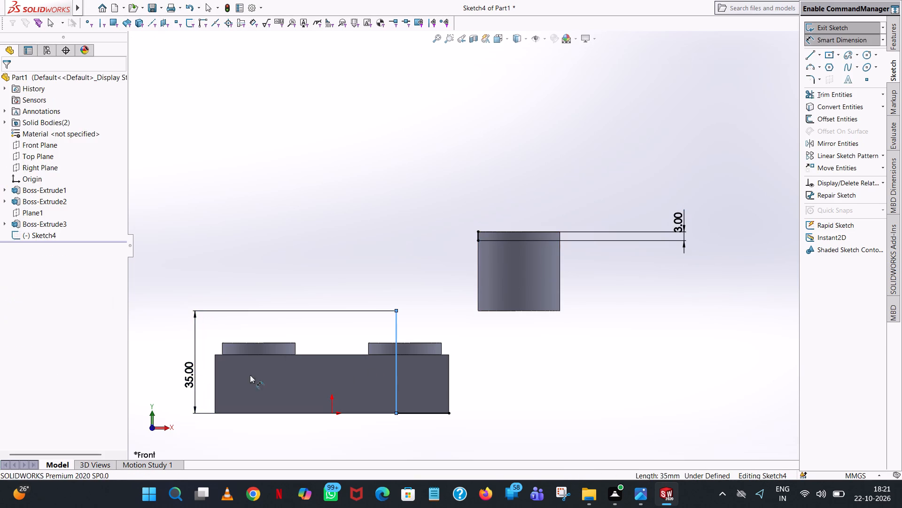
{"action": "left_click", "coordinate": [156, 361]}
{"action": "left_click", "coordinate": [378, 260]}
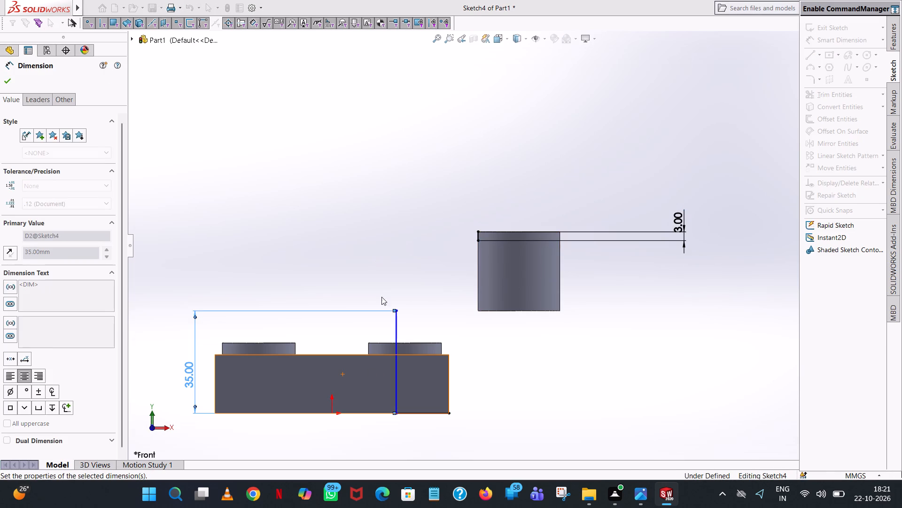
{"action": "left_click", "coordinate": [398, 380]}
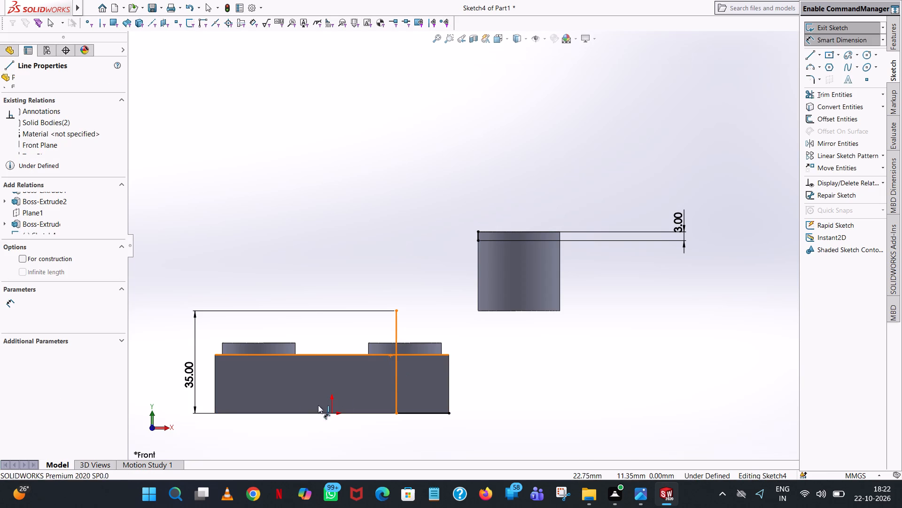
{"action": "left_click", "coordinate": [334, 414]}
{"action": "left_click", "coordinate": [337, 441]}
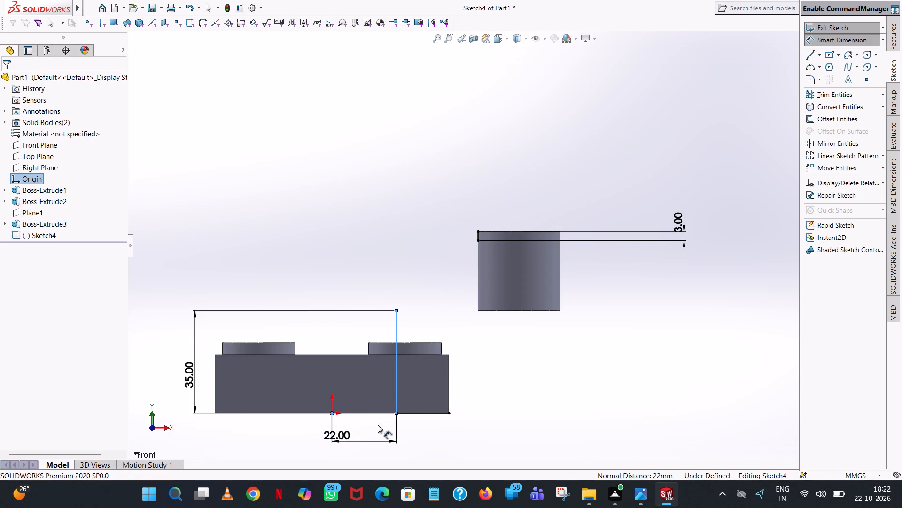
{"action": "left_click", "coordinate": [298, 431]}
{"action": "left_click", "coordinate": [457, 148]}
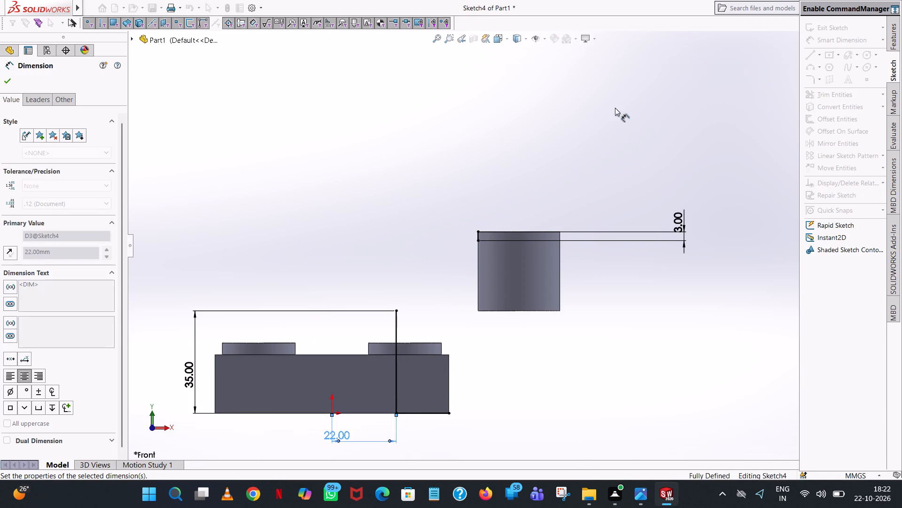
Sketch a three-point arc of 28 mm radius from the tall vertical line's top to the lower end of the 3 mm line.
{"action": "left_click", "coordinate": [808, 65]}
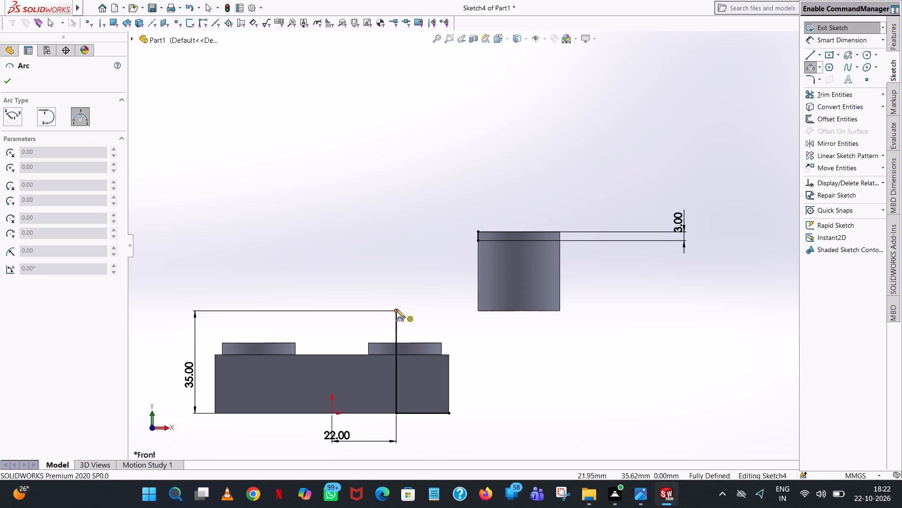
{"action": "left_click", "coordinate": [396, 309]}
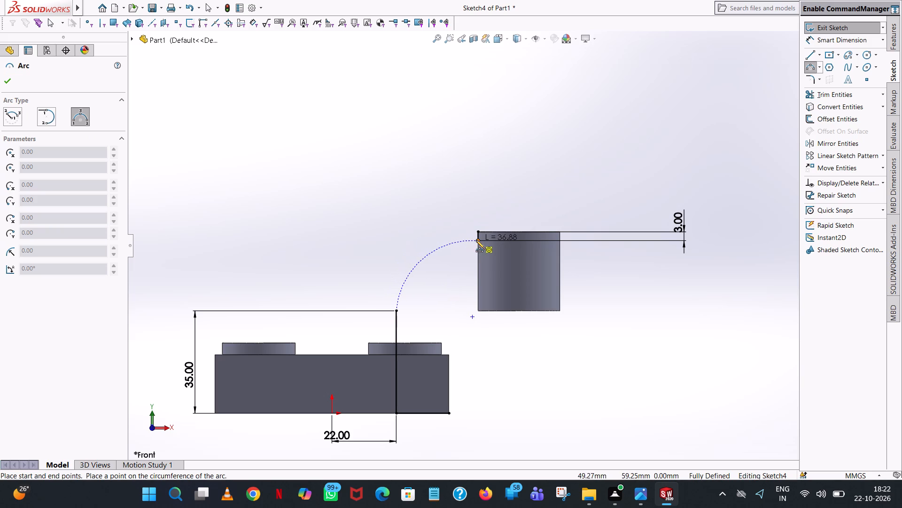
{"action": "left_click", "coordinate": [476, 240]}
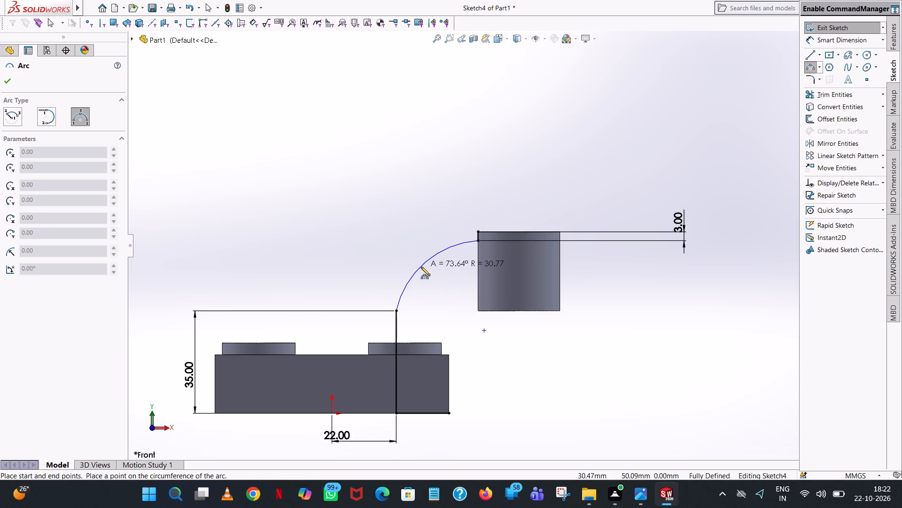
{"action": "left_click", "coordinate": [421, 267]}
{"action": "type", "text": "28"}
{"action": "key", "text": "Return"}
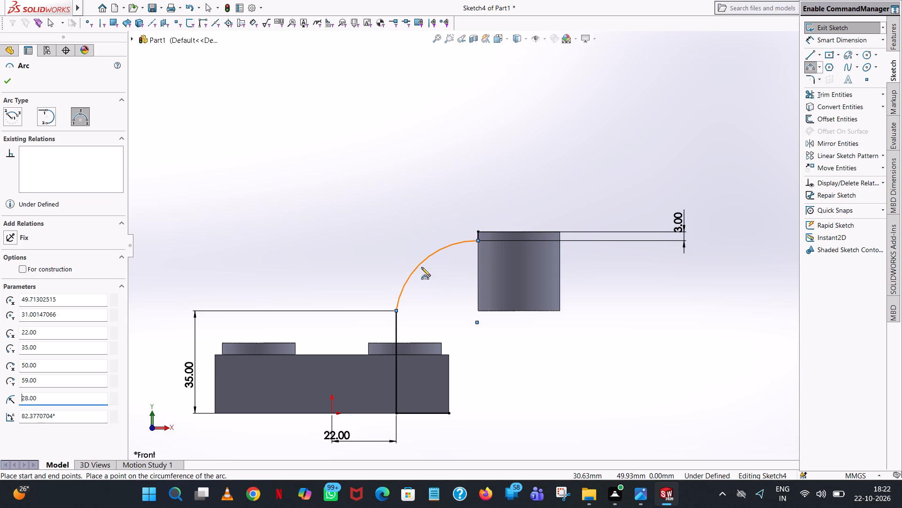
{"action": "left_click", "coordinate": [6, 79]}
{"action": "left_click", "coordinate": [383, 134]}
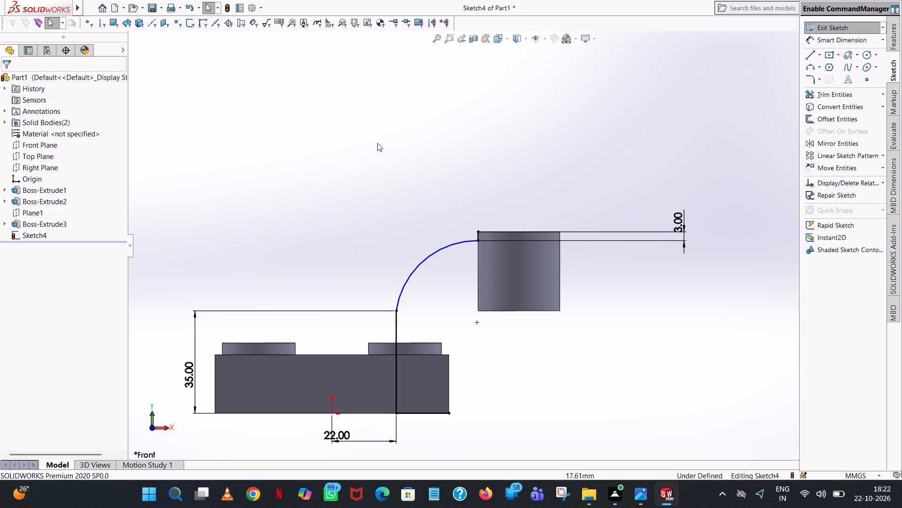
Sketch a 35 mm vertical line upward from the block's bottom corner nearest the cylinder.
{"action": "left_click", "coordinate": [810, 57]}
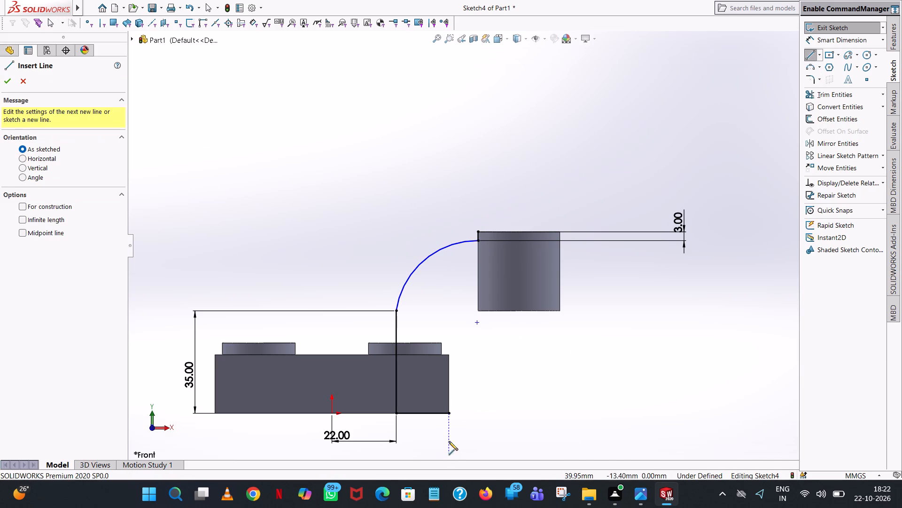
{"action": "left_click", "coordinate": [449, 413]}
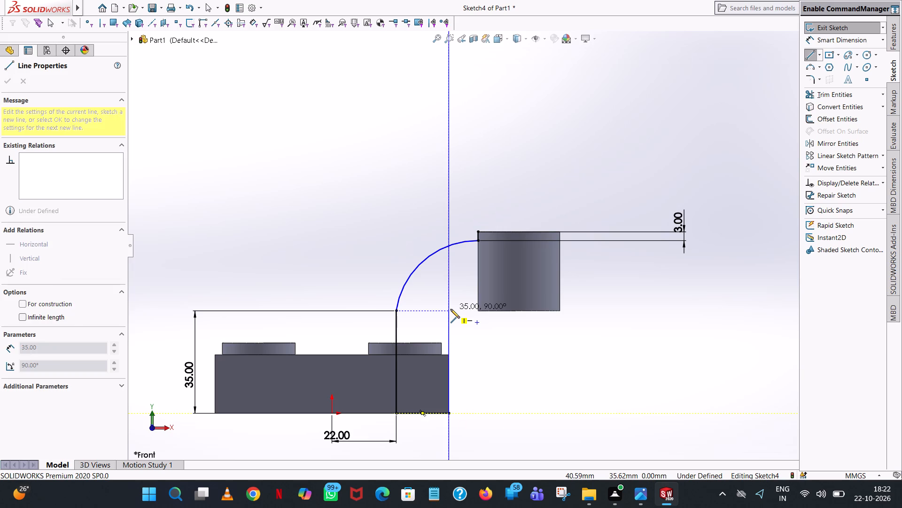
{"action": "left_click", "coordinate": [451, 309]}
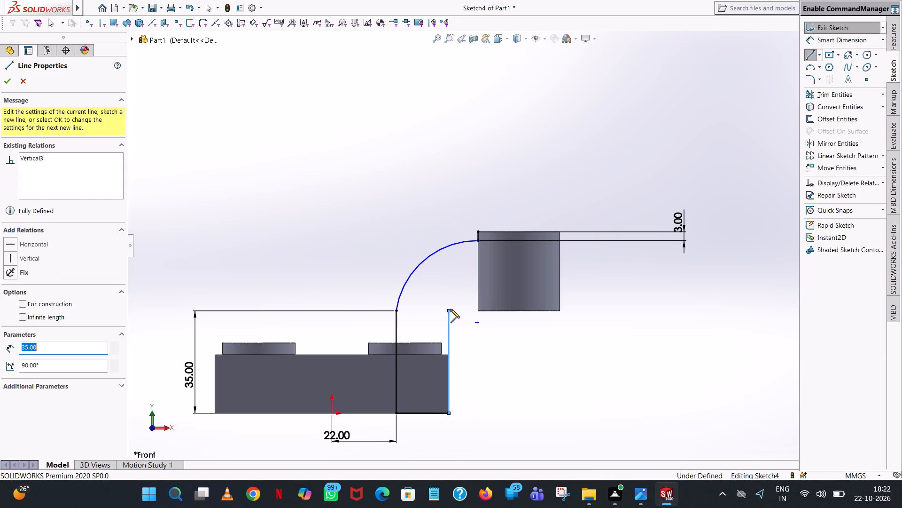
{"action": "right_click", "coordinate": [461, 307]}
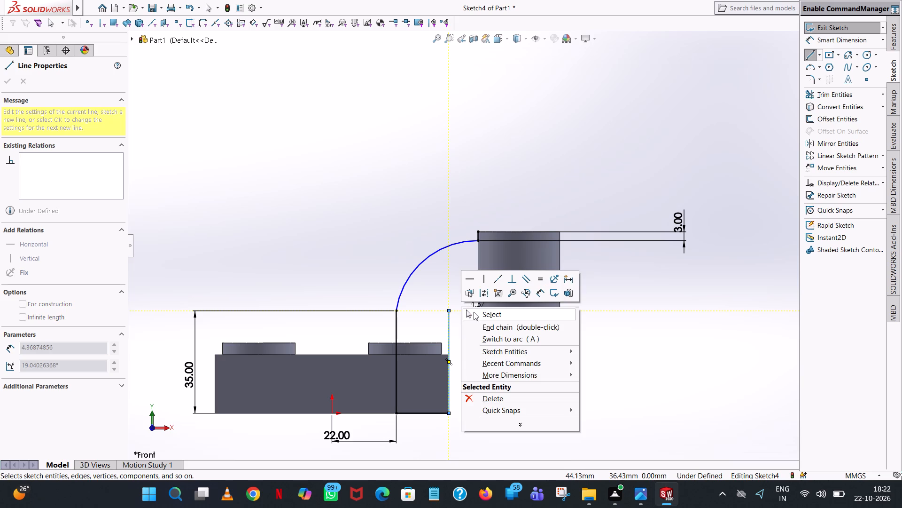
{"action": "left_click", "coordinate": [480, 312]}
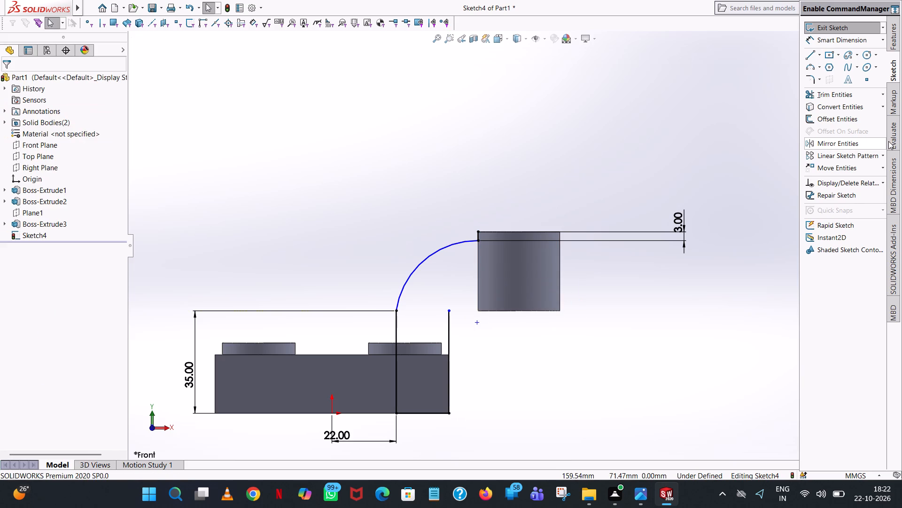
Sketch a vertical line about 8 mm long upward from the cylinder's bottom corner nearest the block.
{"action": "left_click", "coordinate": [812, 63]}
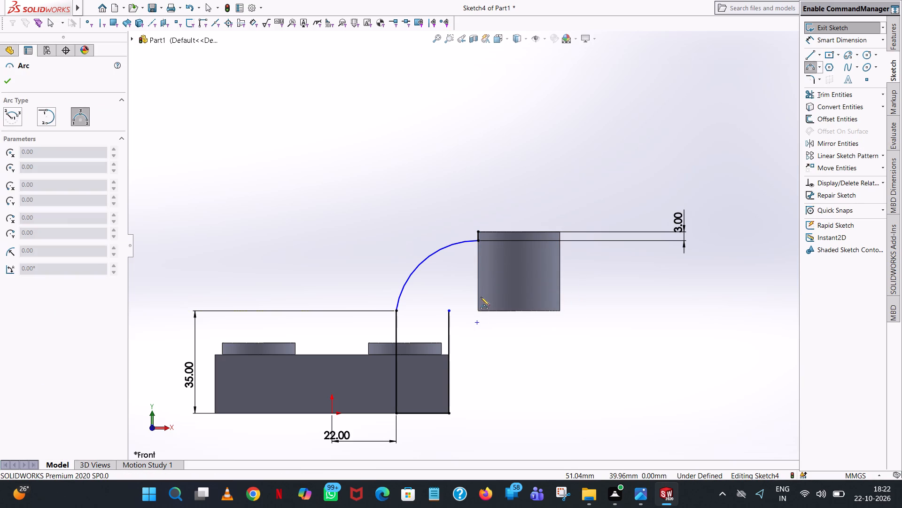
{"action": "left_click", "coordinate": [809, 52]}
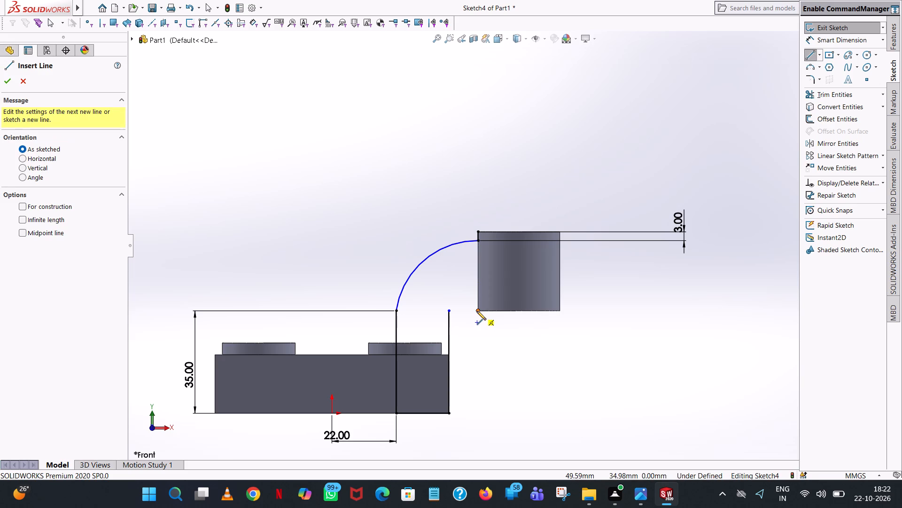
{"action": "left_click", "coordinate": [477, 311]}
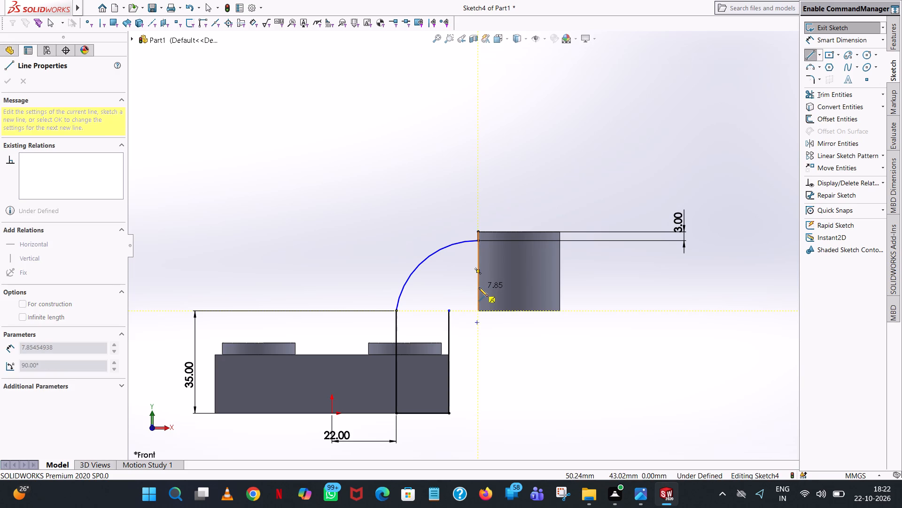
{"action": "left_click", "coordinate": [479, 287]}
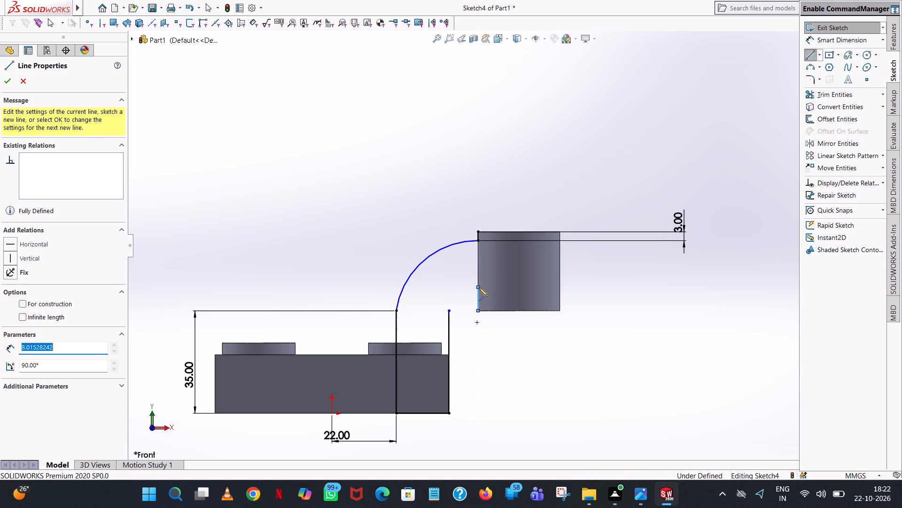
{"action": "right_click", "coordinate": [478, 288]}
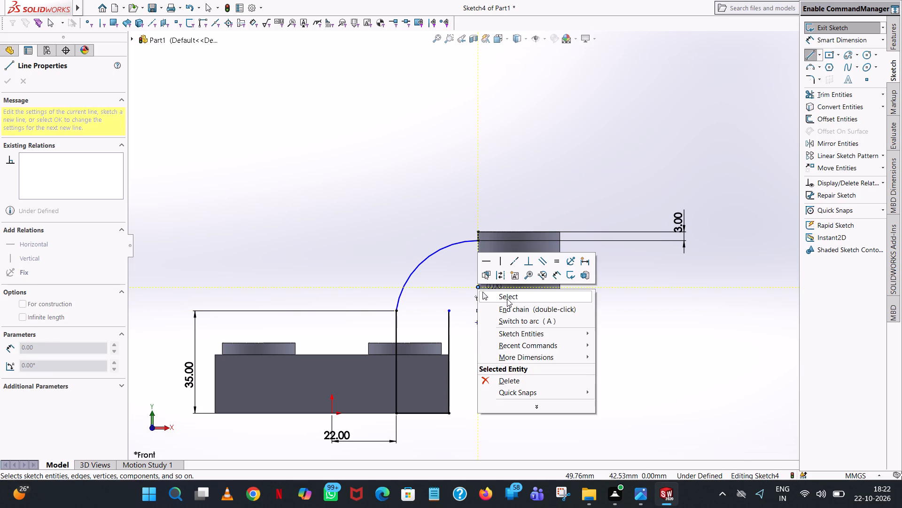
{"action": "left_click", "coordinate": [508, 297]}
{"action": "key", "text": "5"}
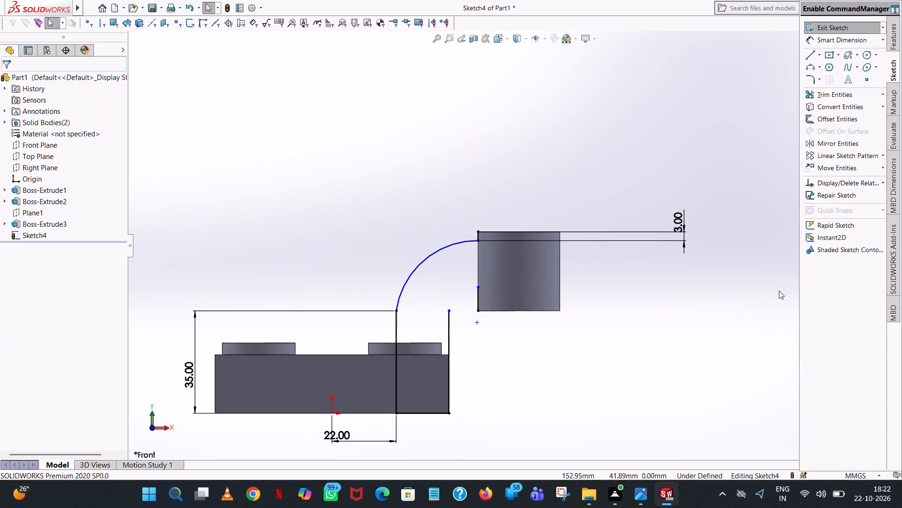
{"action": "key", "text": "Return"}
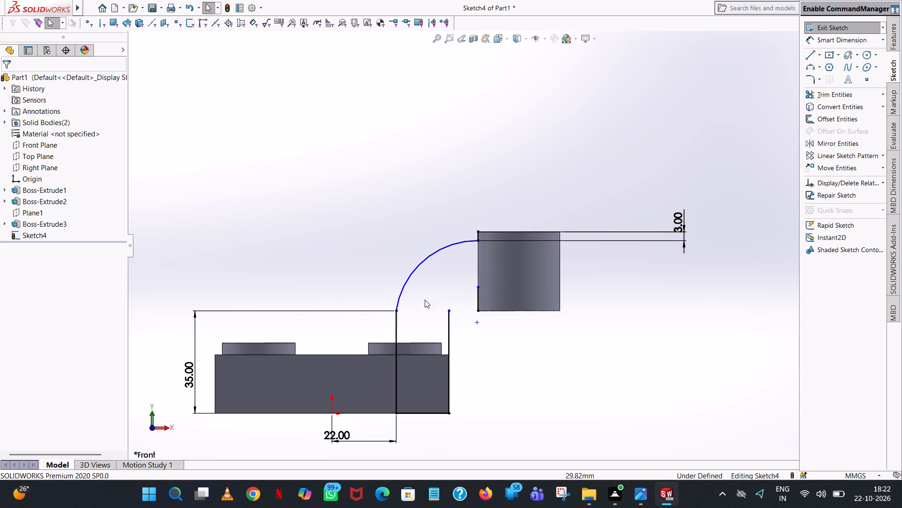
Dimension the short vertical line at the cylinder's bottom corner to 5 mm.
{"action": "left_click", "coordinate": [815, 35]}
{"action": "left_click", "coordinate": [479, 296]}
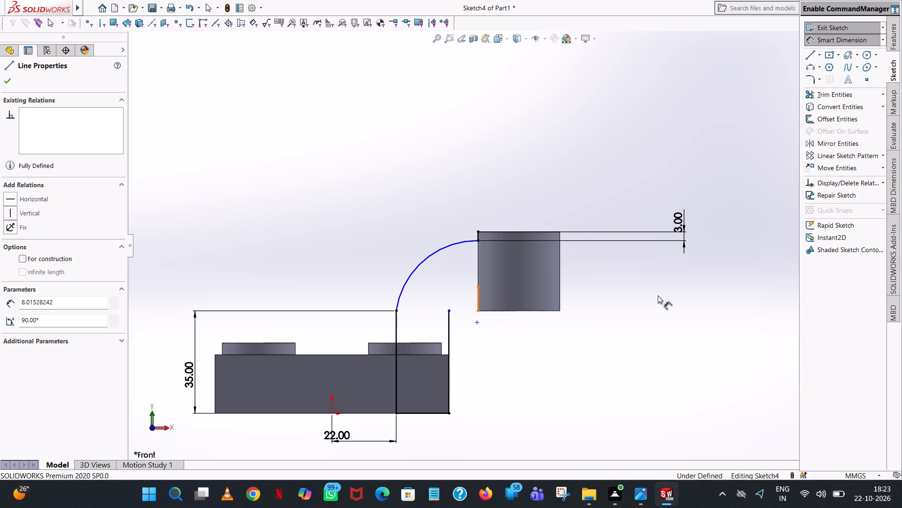
{"action": "left_click", "coordinate": [658, 295]}
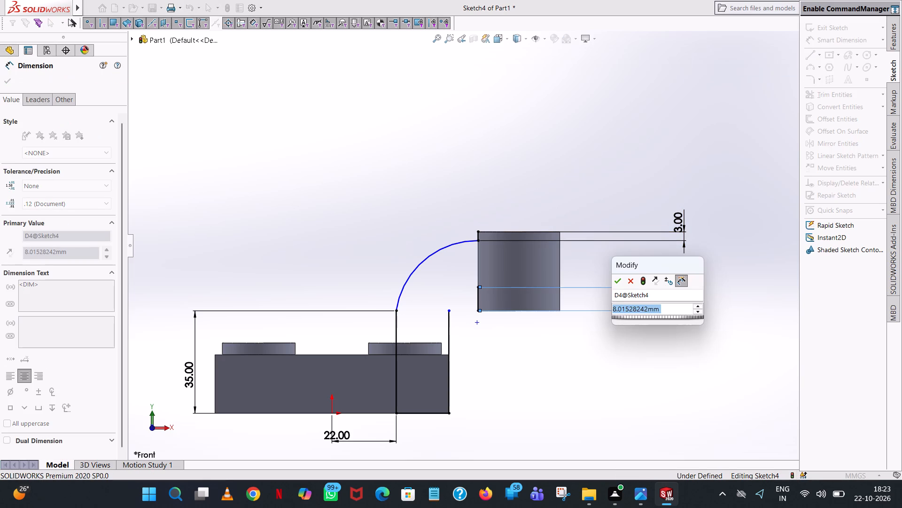
{"action": "key", "text": "5"}
{"action": "key", "text": "Return"}
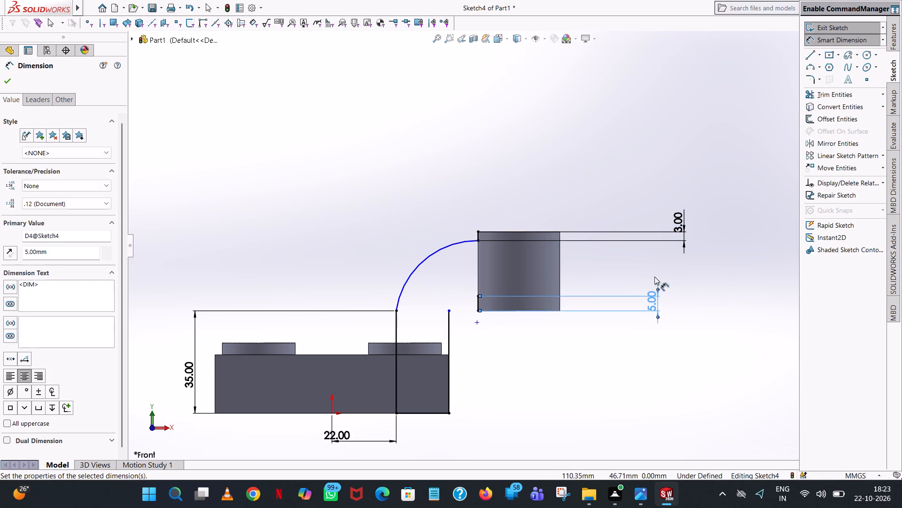
{"action": "left_click", "coordinate": [654, 277]}
Dimension the length of the vertical line rising along the block's side nearest the cylinder.
{"action": "left_click", "coordinate": [449, 344]}
{"action": "left_click", "coordinate": [633, 400]}
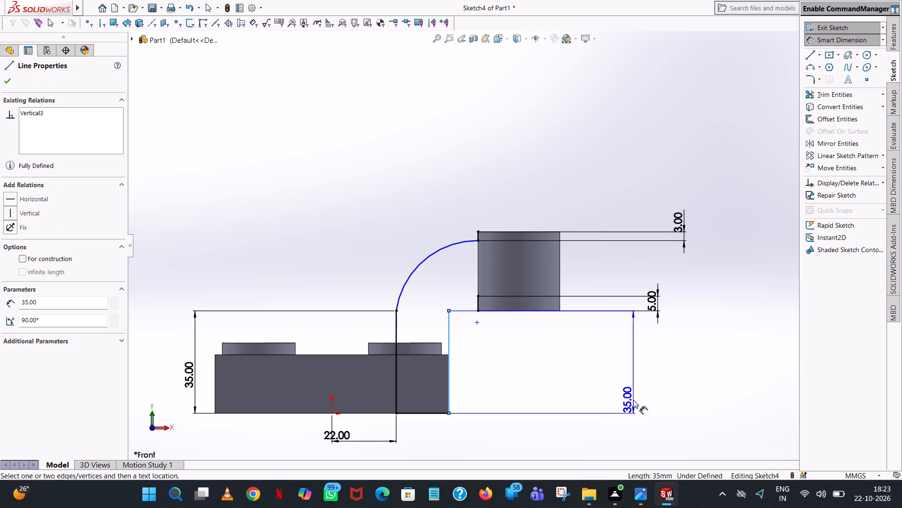
{"action": "left_click", "coordinate": [593, 386]}
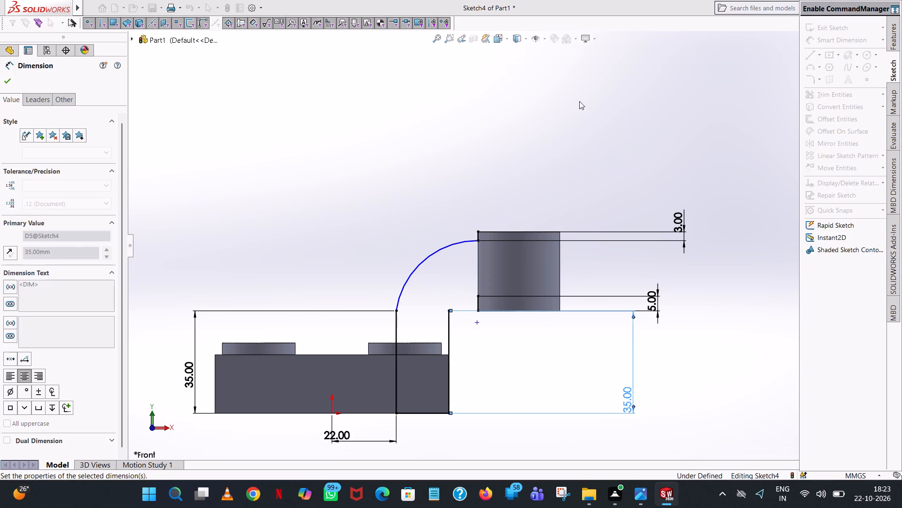
{"action": "left_click", "coordinate": [580, 99]}
Sketch a three-point arc of 14 mm radius from the block-side vertical line's top to the upper end of the 5 mm line.
{"action": "left_click", "coordinate": [809, 64]}
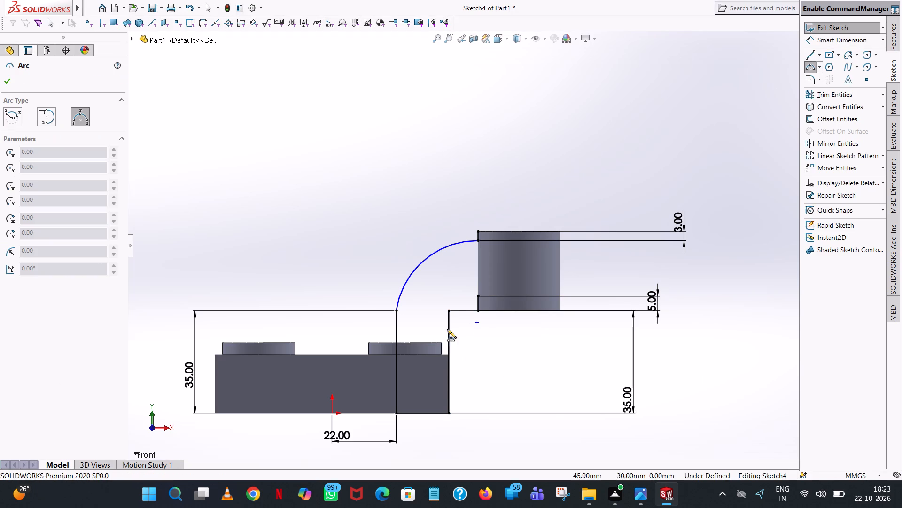
{"action": "left_click", "coordinate": [449, 310]}
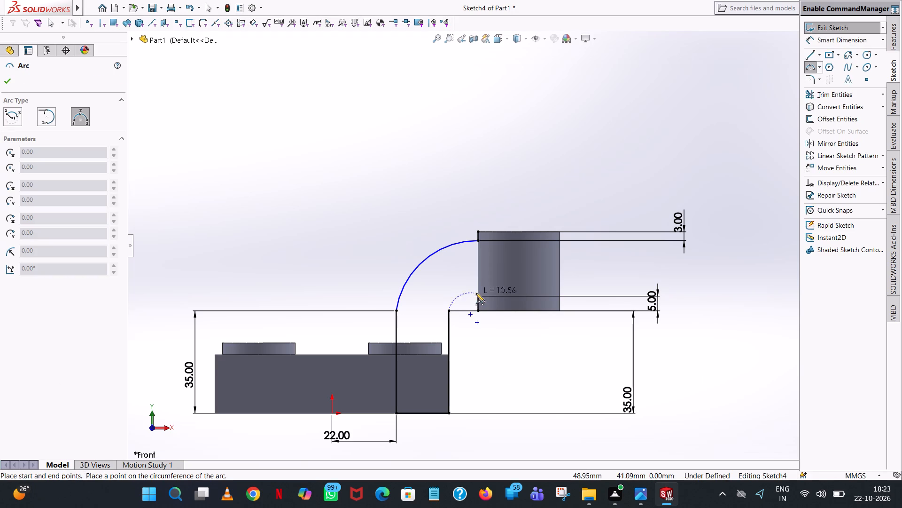
{"action": "left_click", "coordinate": [479, 295]}
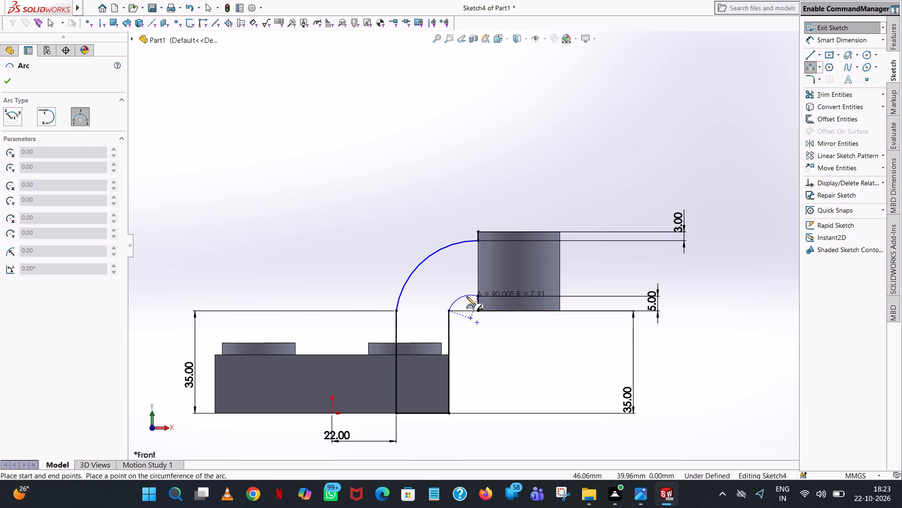
{"action": "left_click", "coordinate": [467, 296]}
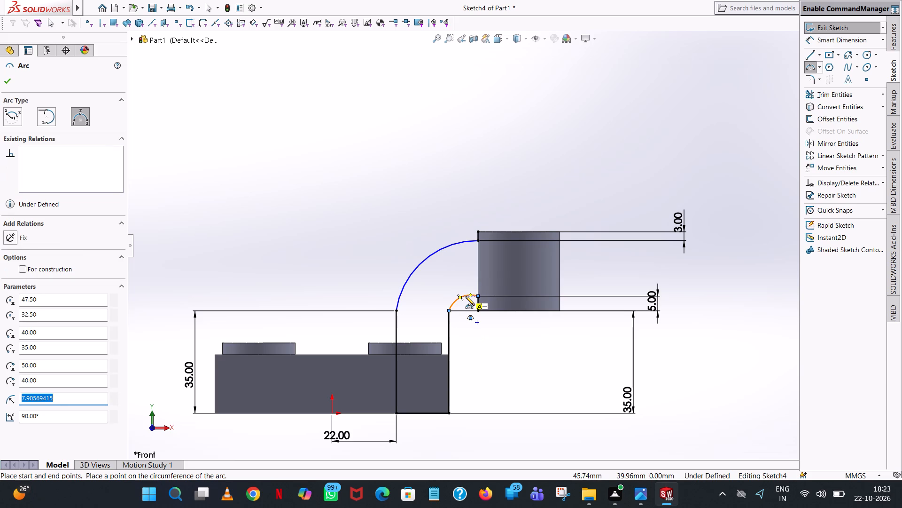
{"action": "type", "text": "14"}
{"action": "key", "text": "Return"}
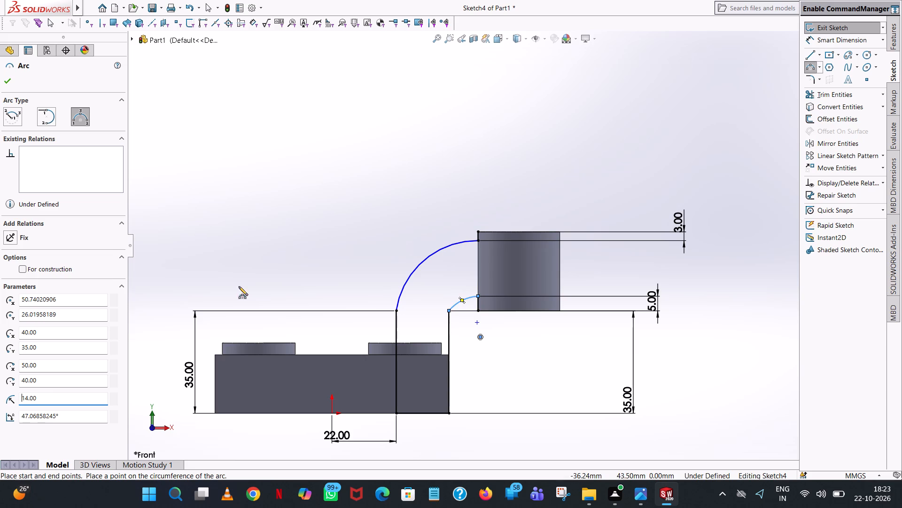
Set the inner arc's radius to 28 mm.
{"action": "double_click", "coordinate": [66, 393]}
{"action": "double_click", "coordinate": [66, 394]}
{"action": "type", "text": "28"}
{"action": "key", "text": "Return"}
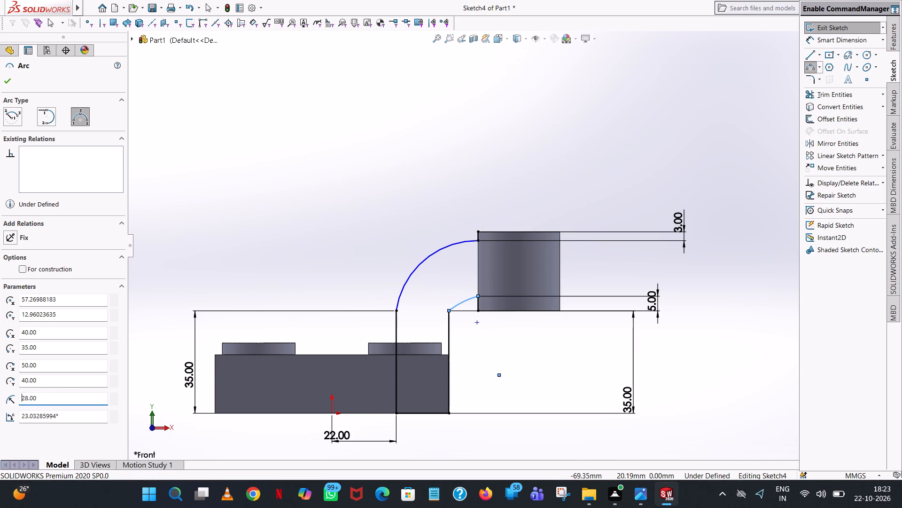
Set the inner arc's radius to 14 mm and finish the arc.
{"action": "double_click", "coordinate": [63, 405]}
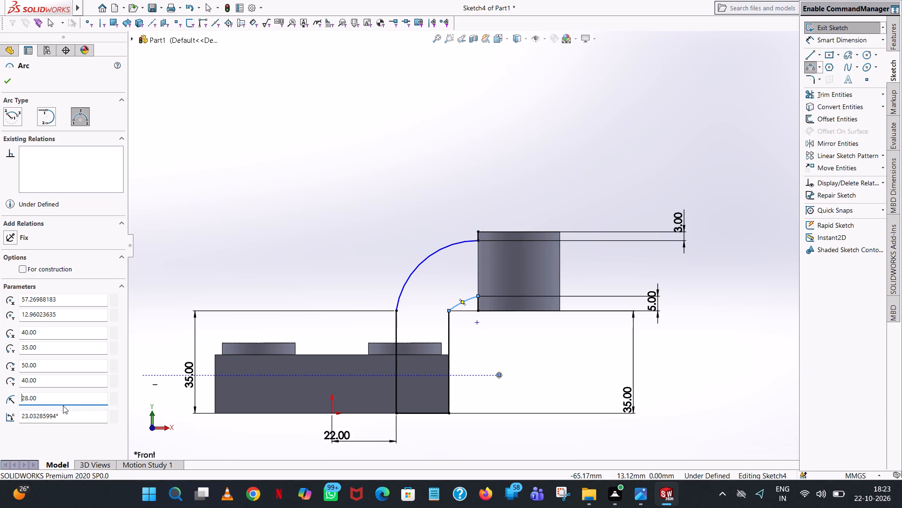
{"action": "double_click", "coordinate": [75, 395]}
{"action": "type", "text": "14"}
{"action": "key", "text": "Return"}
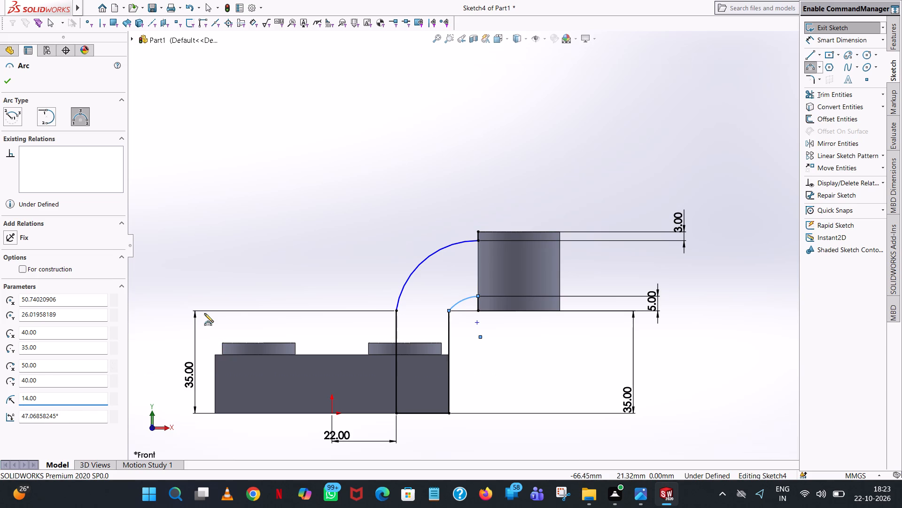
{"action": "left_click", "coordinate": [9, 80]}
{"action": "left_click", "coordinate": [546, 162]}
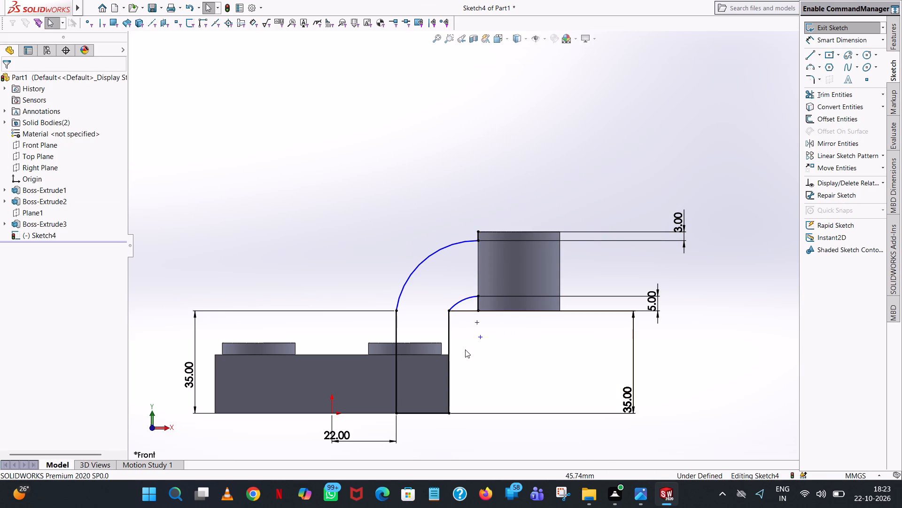
Set the inner arc's radius to 7 mm.
{"action": "scroll", "coordinate": [457, 326], "scroll_direction": "down", "scroll_amount": 8}
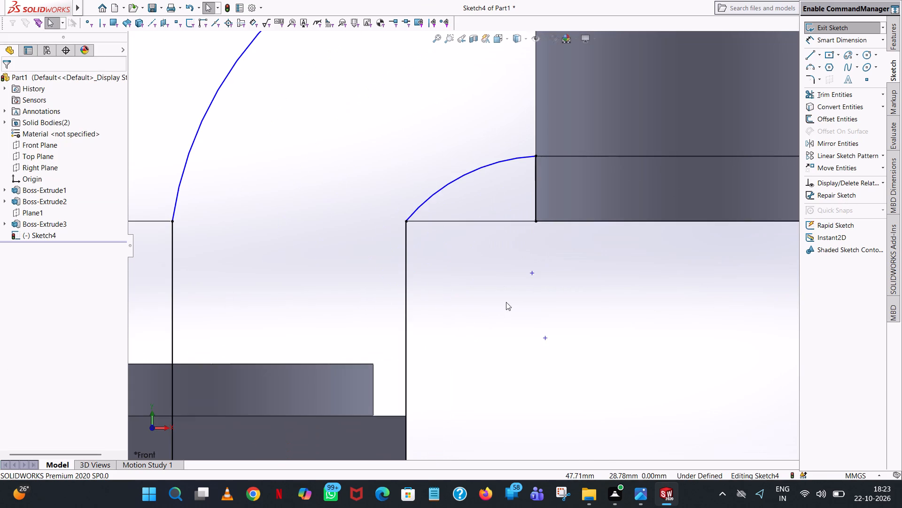
{"action": "scroll", "coordinate": [506, 302], "scroll_direction": "up", "scroll_amount": 5}
{"action": "left_click", "coordinate": [487, 220]}
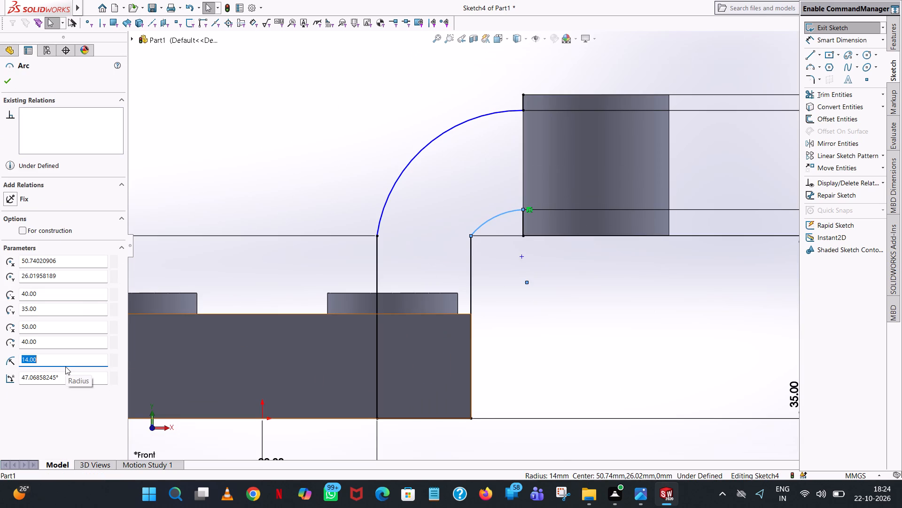
{"action": "key", "text": "7"}
{"action": "key", "text": "Return"}
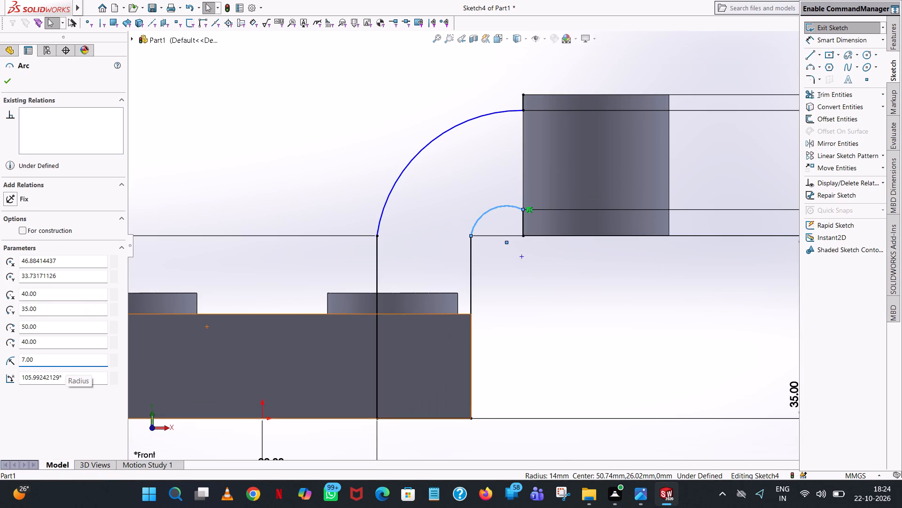
Set the inner arc's radius to 14 mm.
{"action": "left_click", "coordinate": [349, 75]}
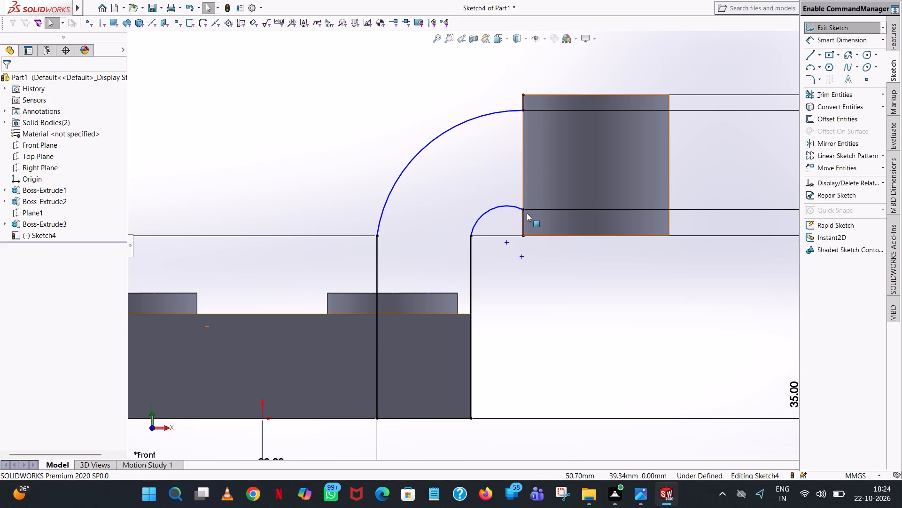
{"action": "left_click", "coordinate": [505, 205]}
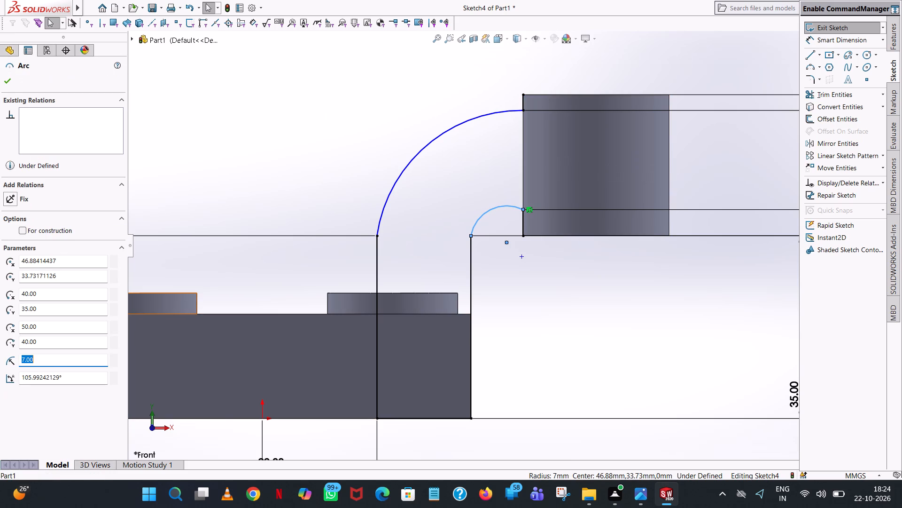
{"action": "type", "text": "14"}
{"action": "key", "text": "Return"}
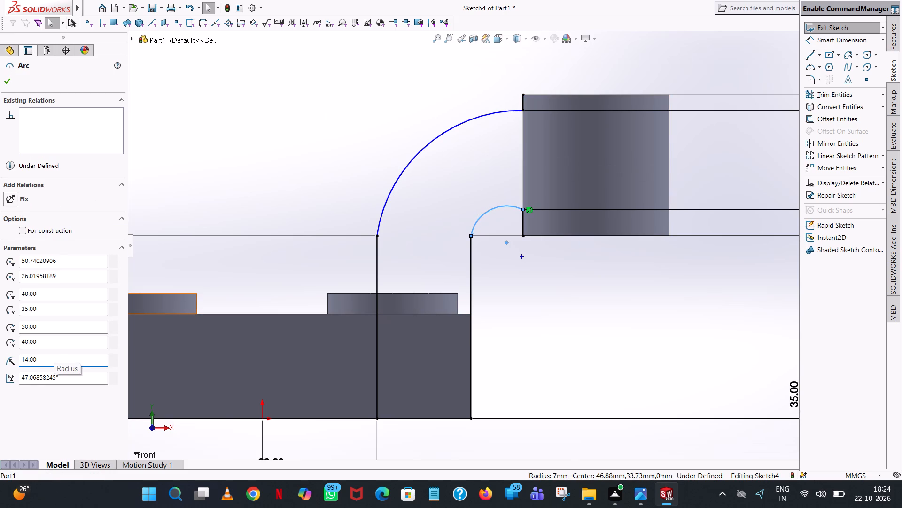
{"action": "left_click", "coordinate": [8, 80]}
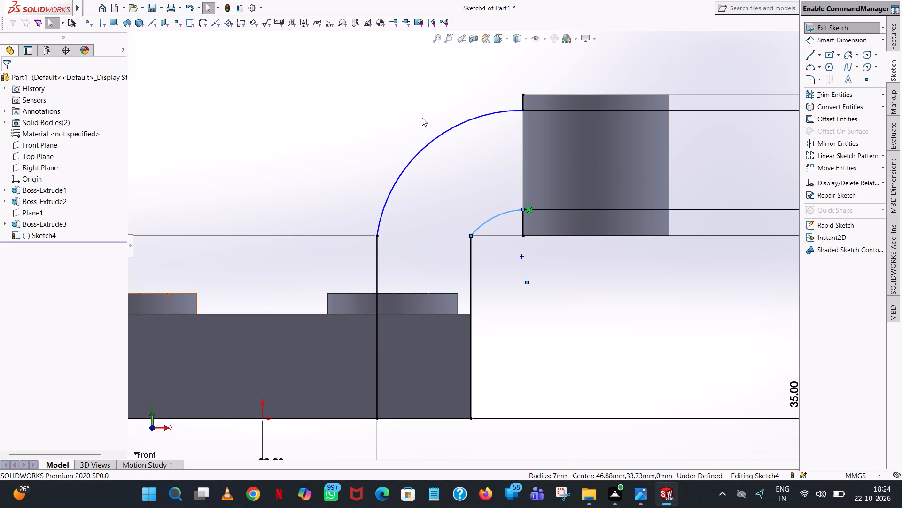
{"action": "left_click", "coordinate": [317, 107]}
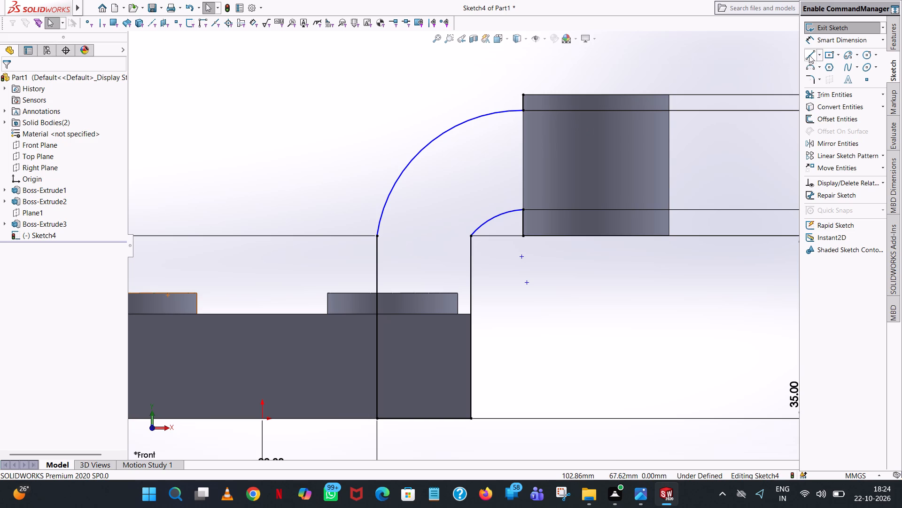
Sketch connected lines from the outer arc's end: about 5 mm horizontally into the cylinder, 19 mm down, and back to the inner arc's end.
{"action": "left_click", "coordinate": [809, 52]}
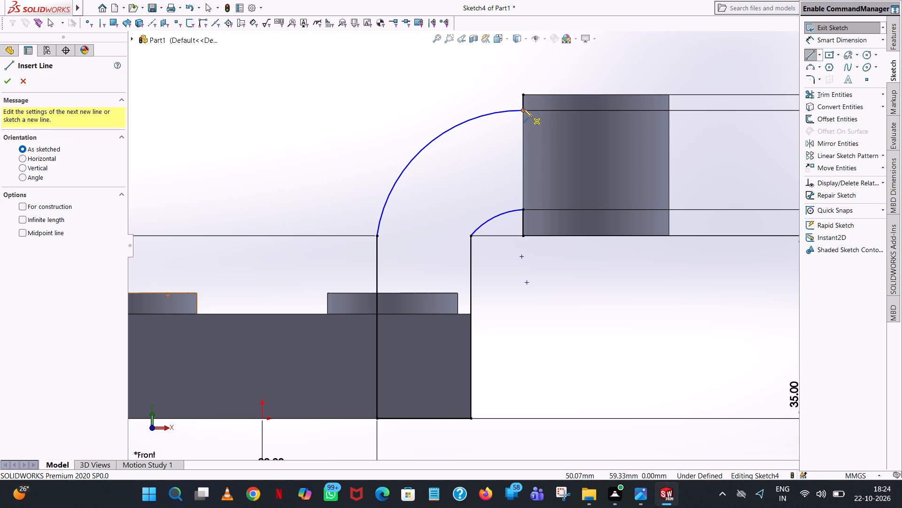
{"action": "left_click", "coordinate": [522, 110]}
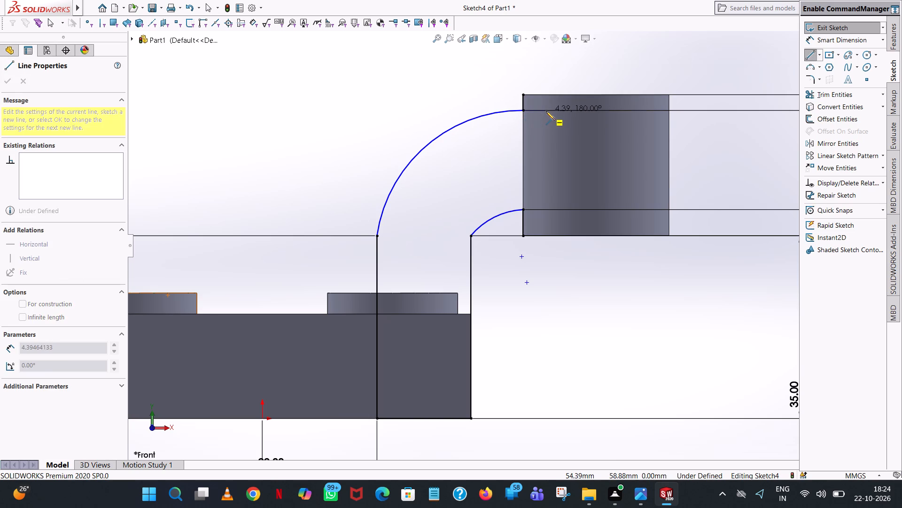
{"action": "left_click", "coordinate": [549, 111]}
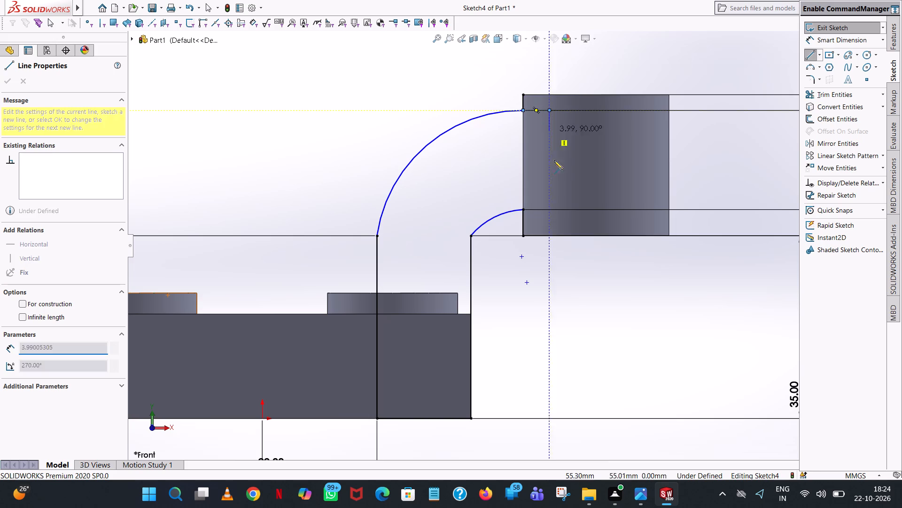
{"action": "left_click", "coordinate": [550, 210]}
{"action": "left_click", "coordinate": [524, 210]}
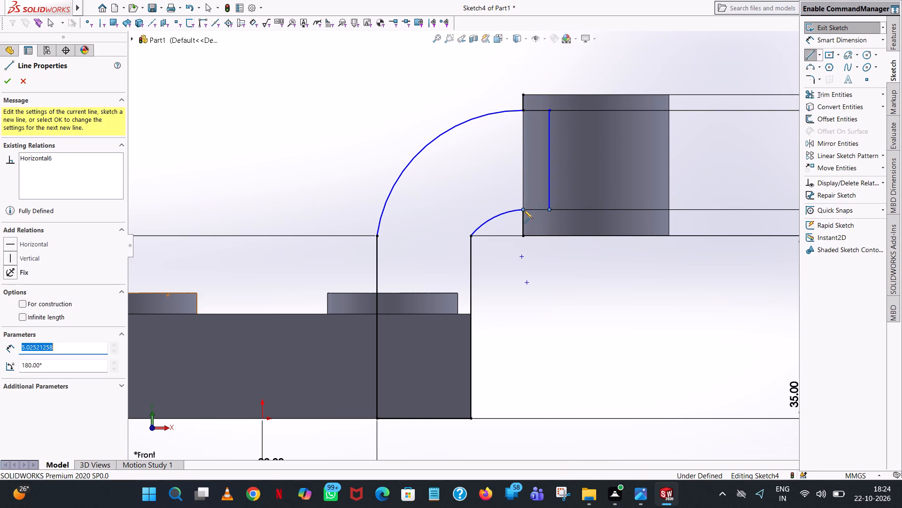
{"action": "right_click", "coordinate": [524, 210]}
{"action": "left_click", "coordinate": [546, 213]}
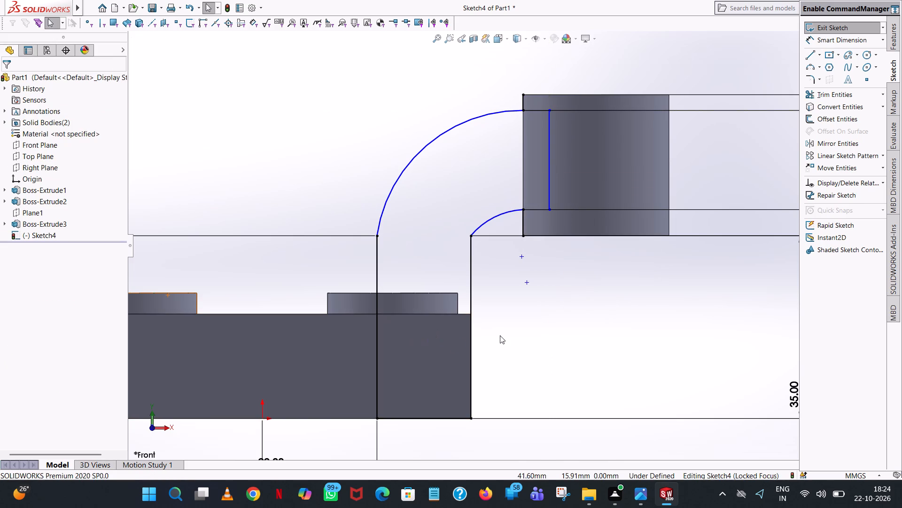
Sketch an 18 mm horizontal line along the block's top edge between the profile's two vertical lines.
{"action": "left_click", "coordinate": [809, 58]}
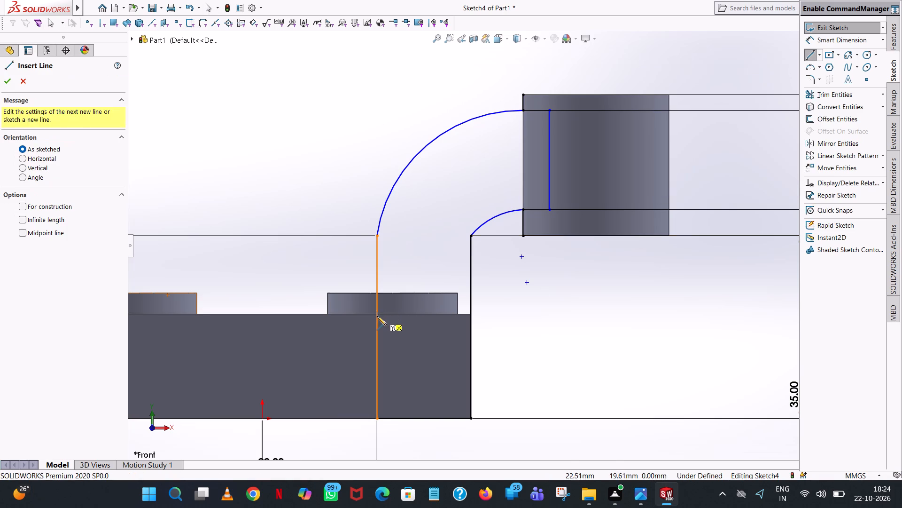
{"action": "left_click", "coordinate": [469, 313]}
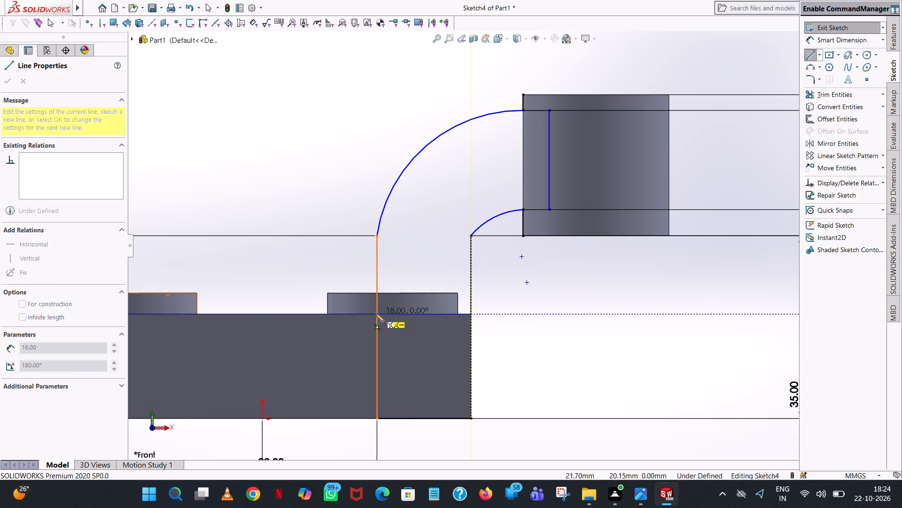
{"action": "left_click", "coordinate": [375, 313]}
{"action": "right_click", "coordinate": [375, 313]}
{"action": "left_click", "coordinate": [399, 318]}
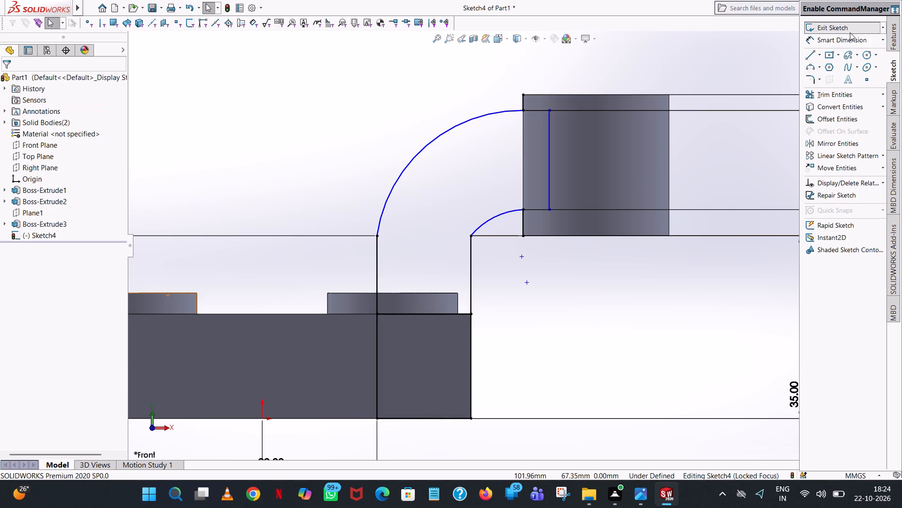
Trim both vertical lines below the block's top edge and the short line above the outer arc's end at the cylinder.
{"action": "left_click", "coordinate": [812, 94]}
{"action": "left_click", "coordinate": [473, 364]}
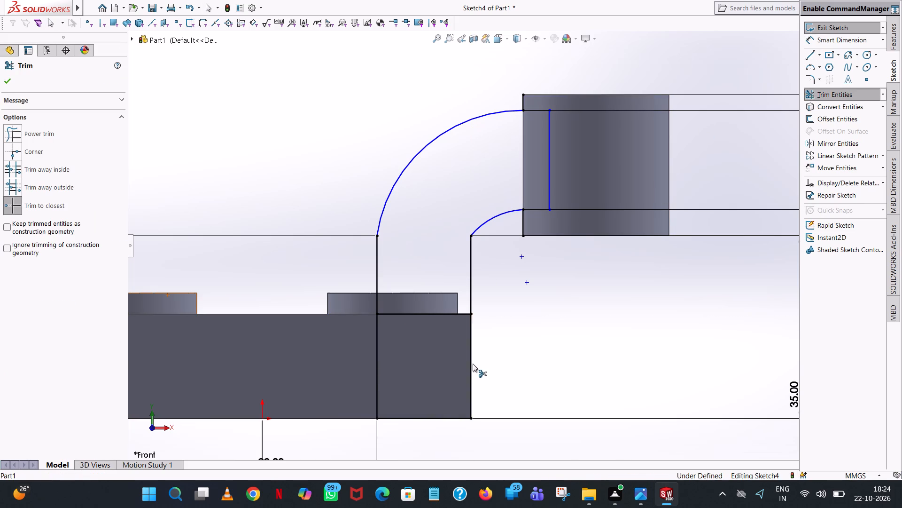
{"action": "left_click", "coordinate": [376, 375]}
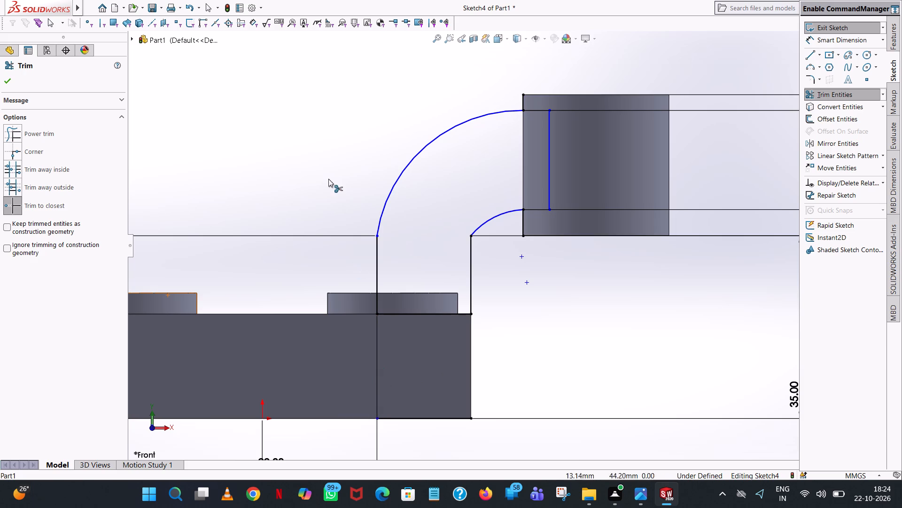
{"action": "left_click", "coordinate": [322, 237]}
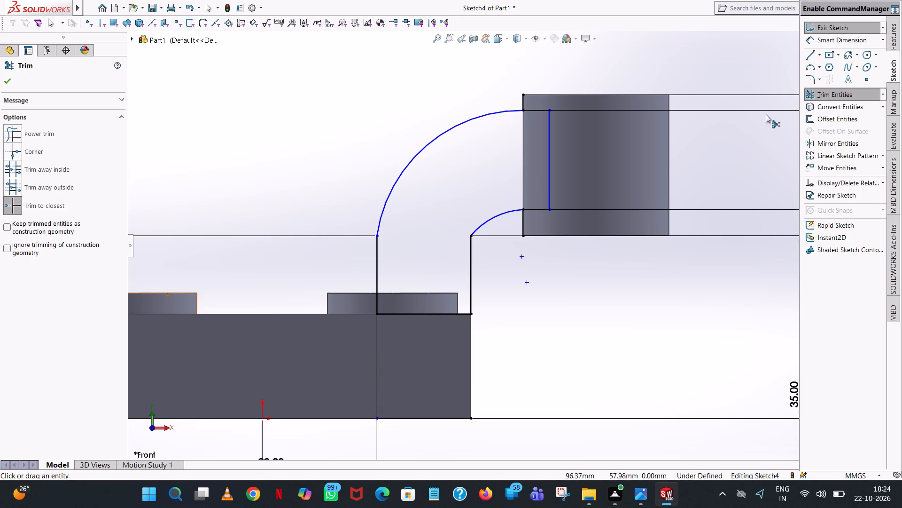
{"action": "left_click", "coordinate": [524, 102]}
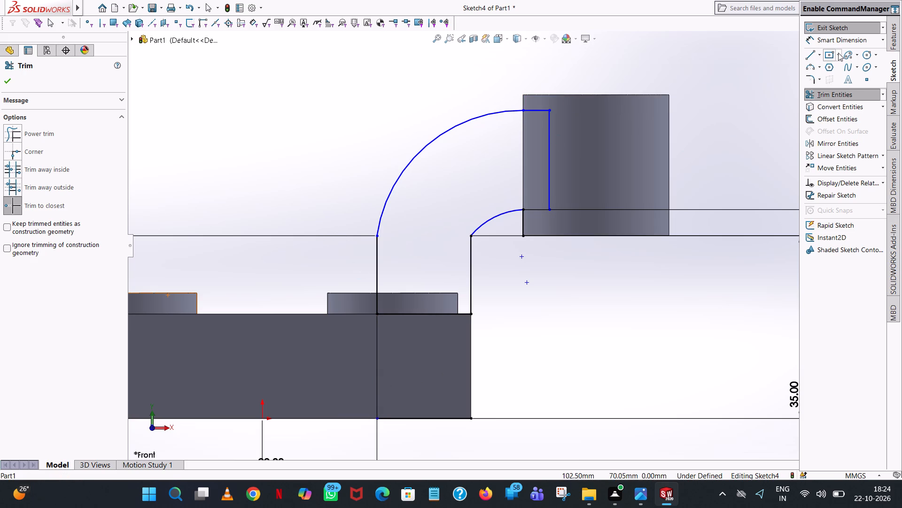
Add radius dimensions to the inner and outer arcs of the connecting profile, keeping their current values.
{"action": "left_click", "coordinate": [836, 40]}
{"action": "left_click", "coordinate": [495, 214]}
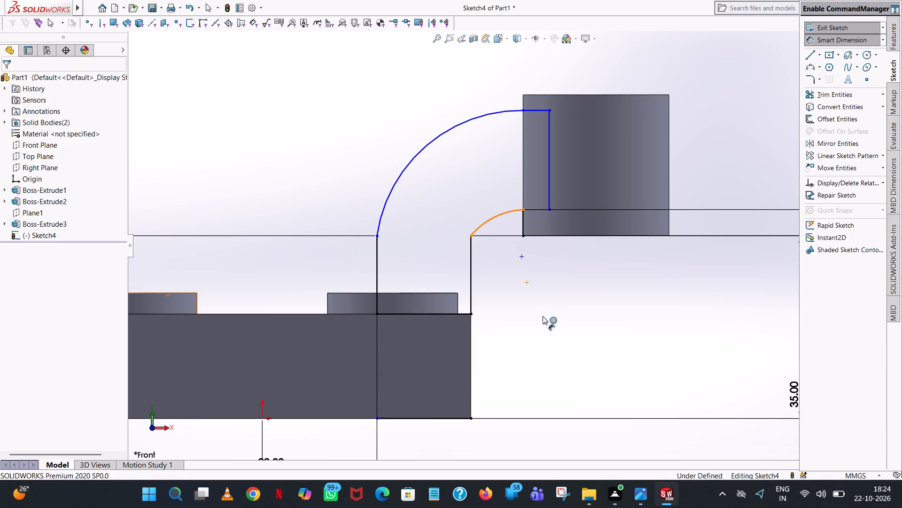
{"action": "left_click", "coordinate": [559, 347]}
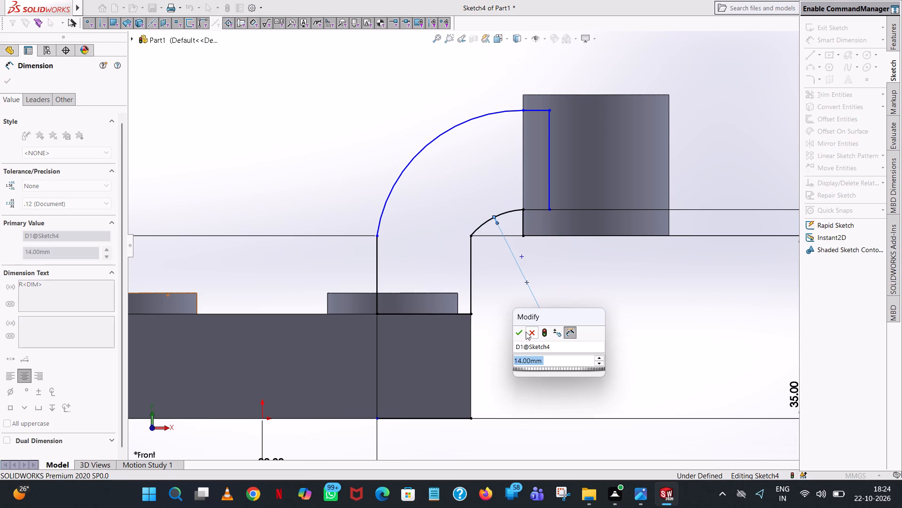
{"action": "left_click", "coordinate": [516, 333]}
{"action": "left_click", "coordinate": [419, 156]}
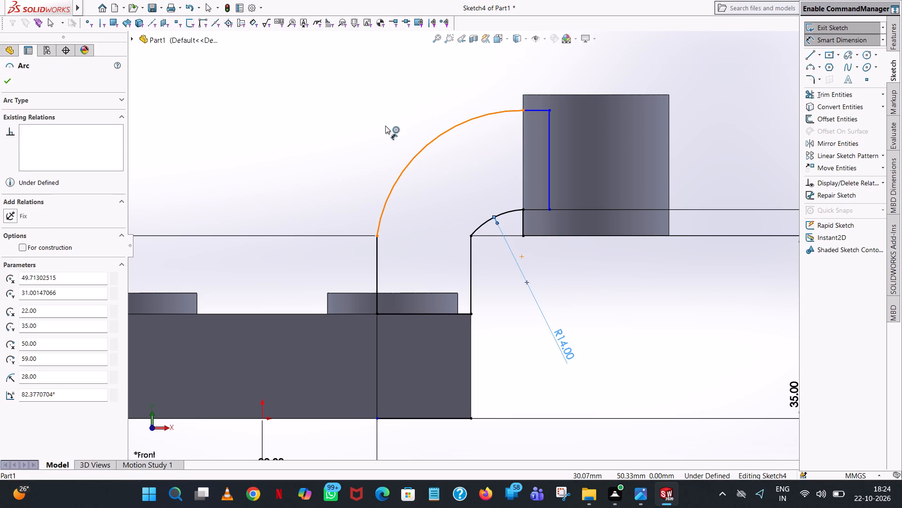
{"action": "left_click", "coordinate": [377, 121]}
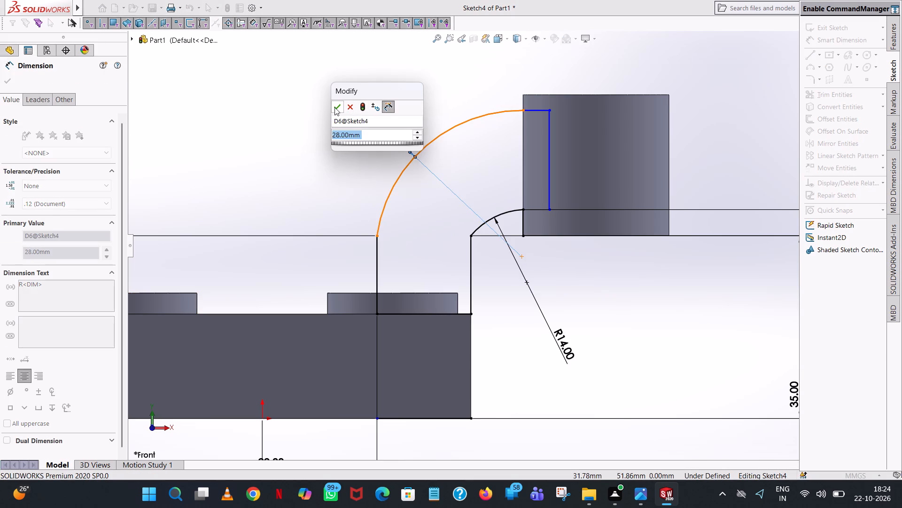
{"action": "left_click", "coordinate": [334, 105]}
{"action": "left_click", "coordinate": [469, 68]}
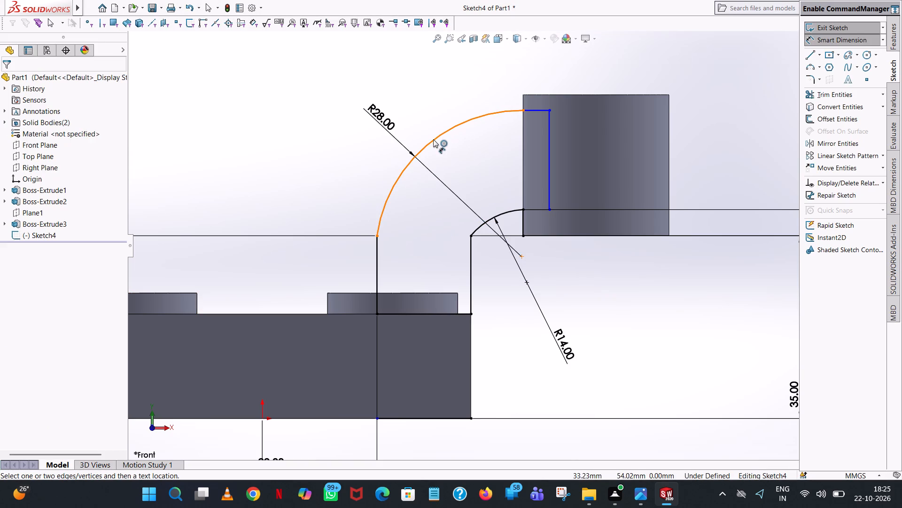
Dimension the horizontal distance from the origin to the outer arc's center point.
{"action": "left_click", "coordinate": [521, 257]}
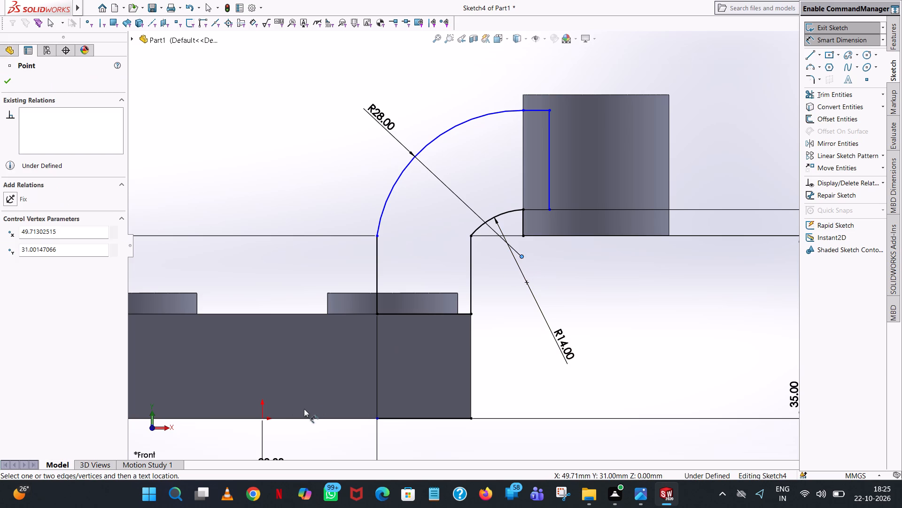
{"action": "left_click", "coordinate": [261, 417]}
{"action": "left_click", "coordinate": [489, 439]}
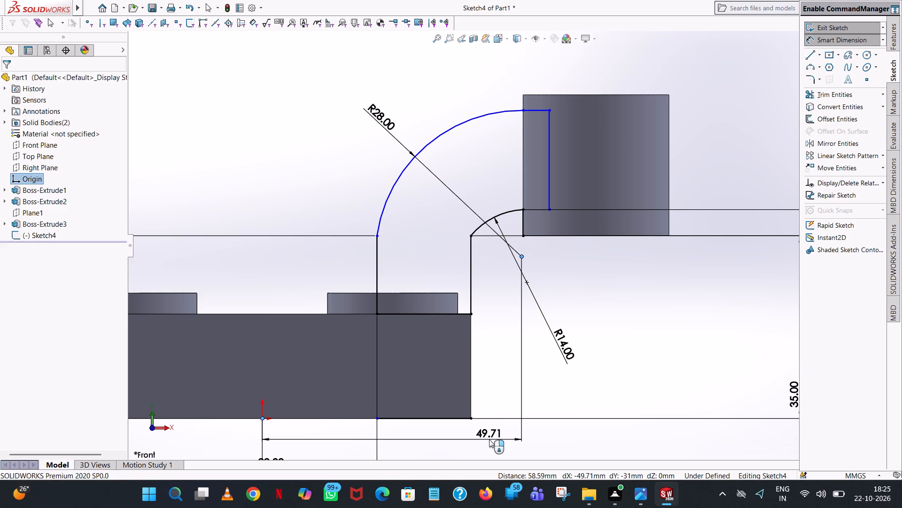
{"action": "left_click", "coordinate": [449, 426]}
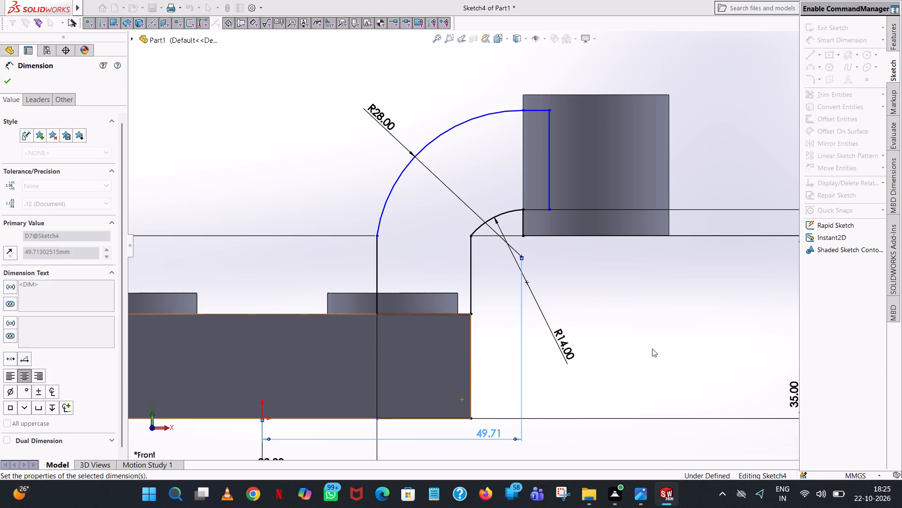
{"action": "left_click", "coordinate": [683, 346]}
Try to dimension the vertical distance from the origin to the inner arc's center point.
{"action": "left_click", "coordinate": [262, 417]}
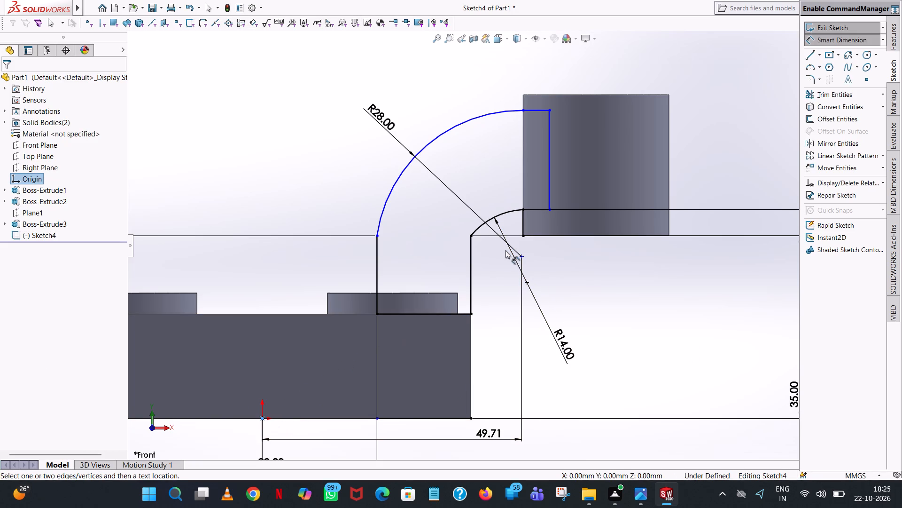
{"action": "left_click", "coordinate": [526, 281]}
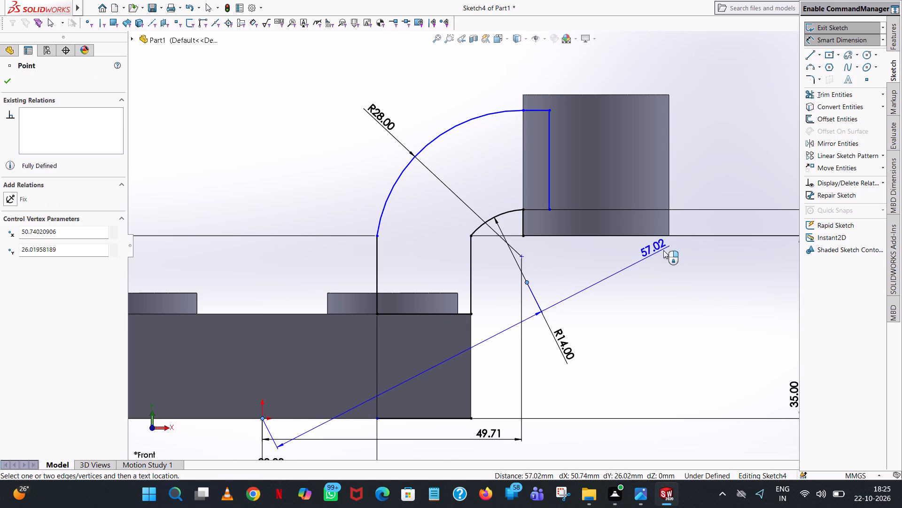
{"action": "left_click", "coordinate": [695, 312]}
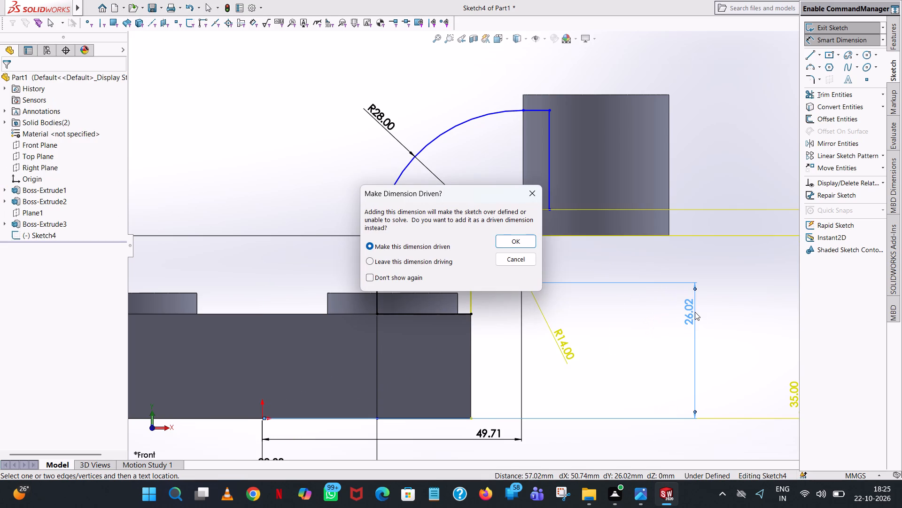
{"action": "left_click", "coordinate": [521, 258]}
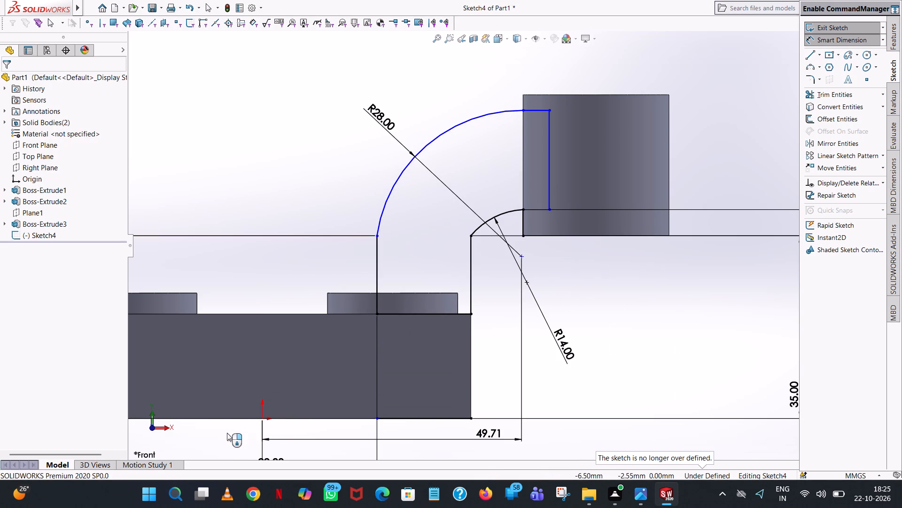
Dimension the vertical distance from the origin to the outer arc's center point.
{"action": "left_click", "coordinate": [263, 419]}
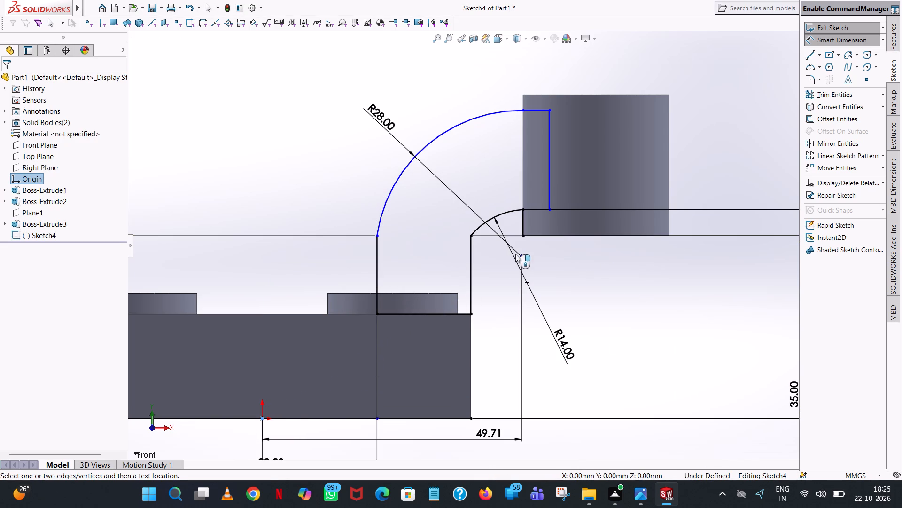
{"action": "left_click", "coordinate": [521, 256]}
{"action": "left_click", "coordinate": [702, 259]}
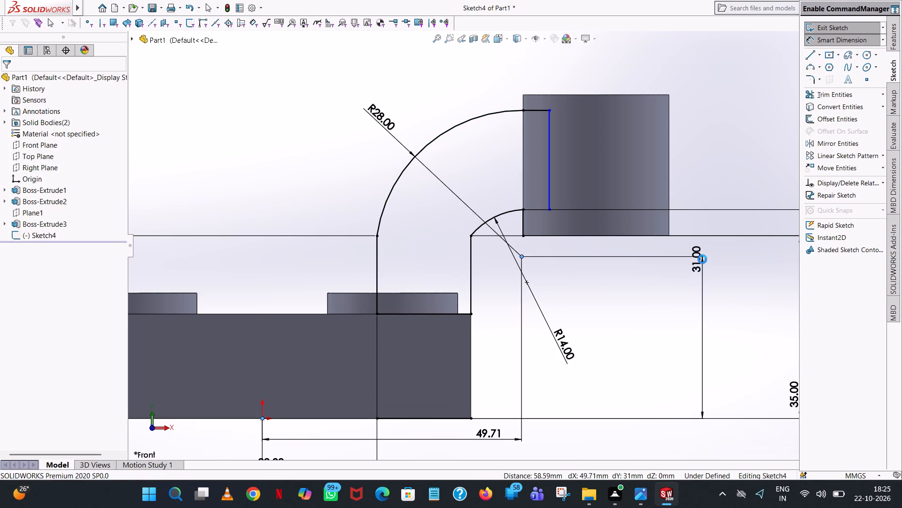
{"action": "left_click", "coordinate": [661, 243]}
{"action": "left_click", "coordinate": [738, 39]}
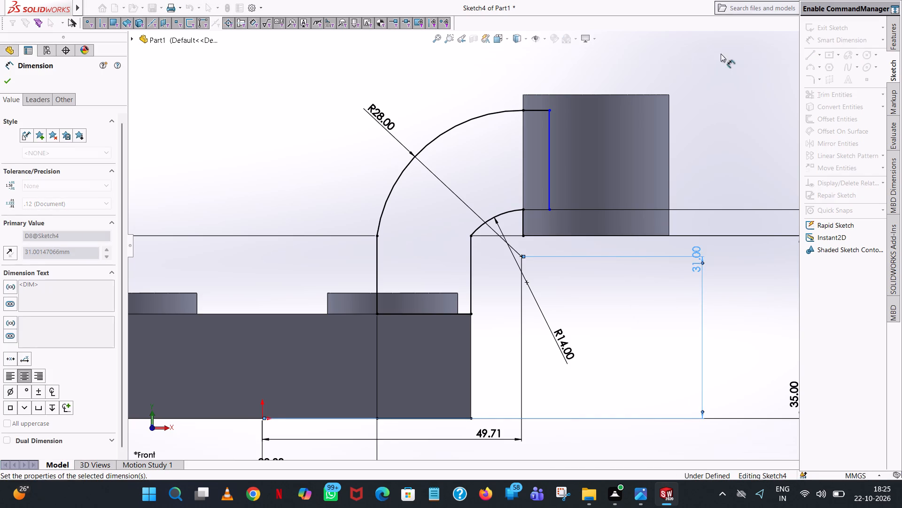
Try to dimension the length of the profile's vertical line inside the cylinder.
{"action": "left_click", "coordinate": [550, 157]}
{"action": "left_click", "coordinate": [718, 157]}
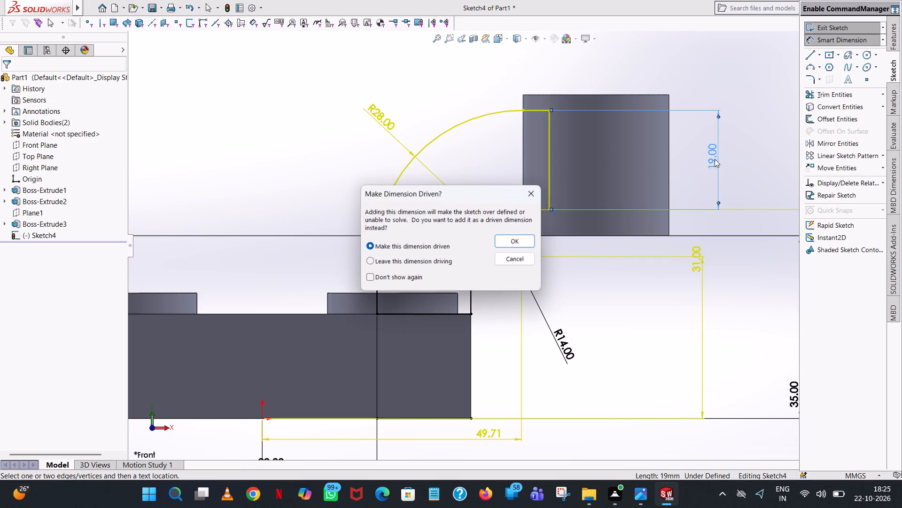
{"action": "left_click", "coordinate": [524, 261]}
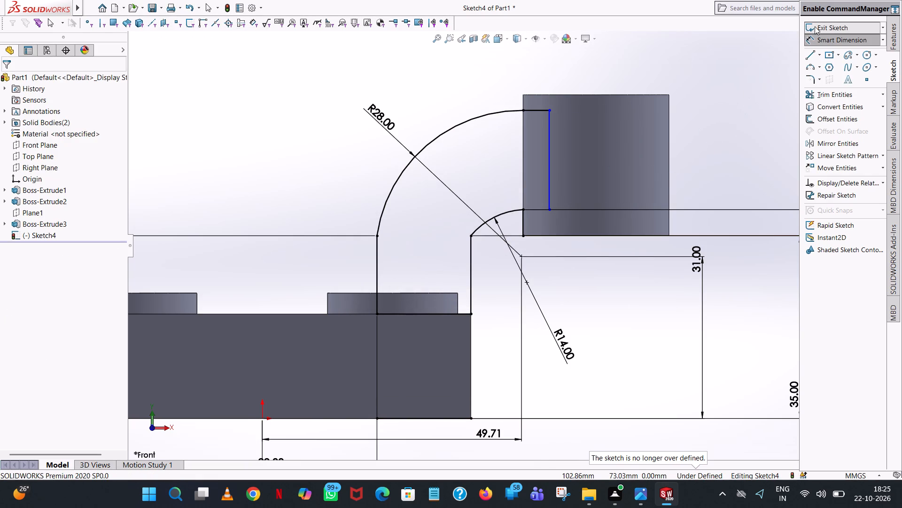
Extrude the curved connecting profile's closed region as a boss, using the Mid Plane end condition.
{"action": "left_click", "coordinate": [893, 39]}
{"action": "left_click", "coordinate": [866, 32]}
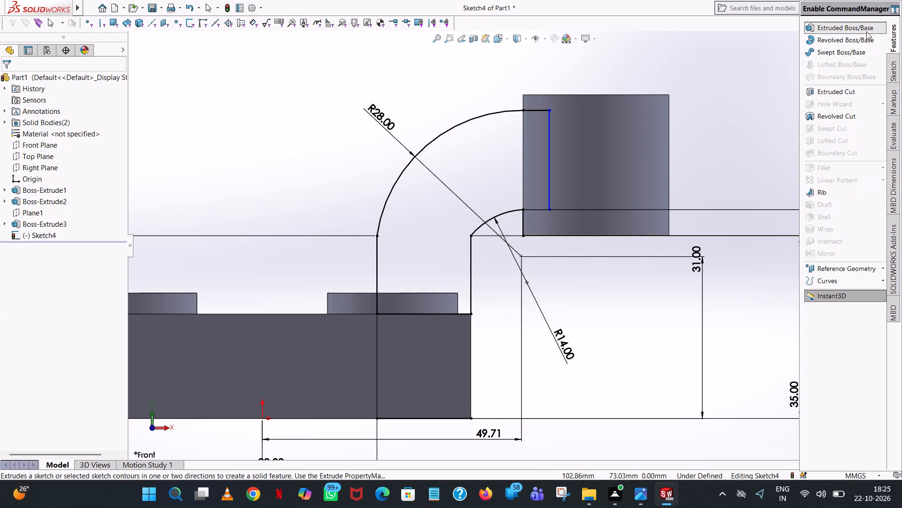
{"action": "scroll", "coordinate": [460, 291], "scroll_direction": "up", "scroll_amount": 1}
{"action": "middle_click_drag", "start_coordinate": [469, 297], "coordinate": [562, 326]}
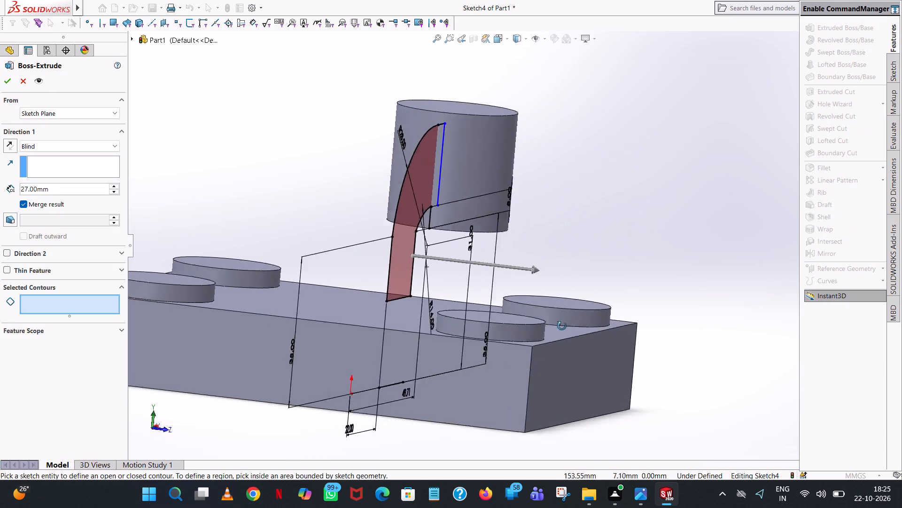
{"action": "middle_click_drag", "start_coordinate": [562, 326], "coordinate": [483, 349]}
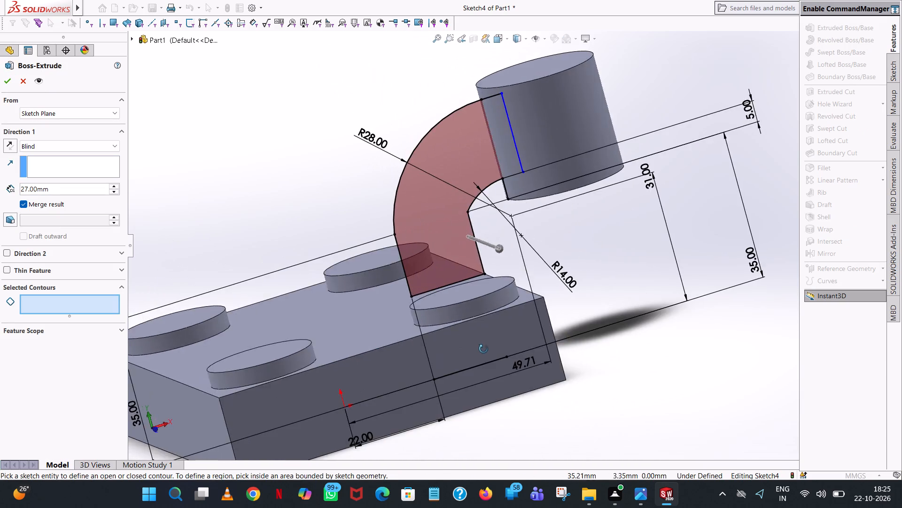
{"action": "middle_click_drag", "start_coordinate": [483, 349], "coordinate": [470, 367]}
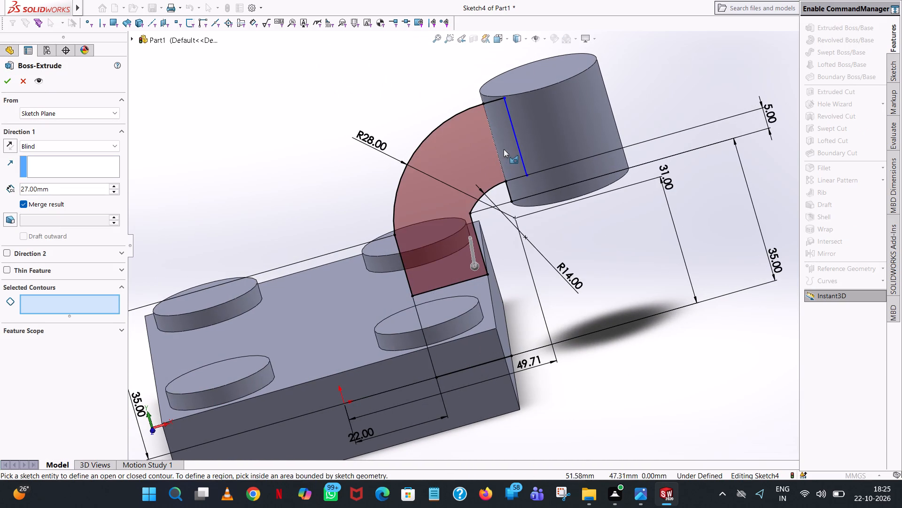
{"action": "left_click", "coordinate": [505, 148]}
{"action": "middle_click_drag", "start_coordinate": [553, 204], "coordinate": [615, 200]}
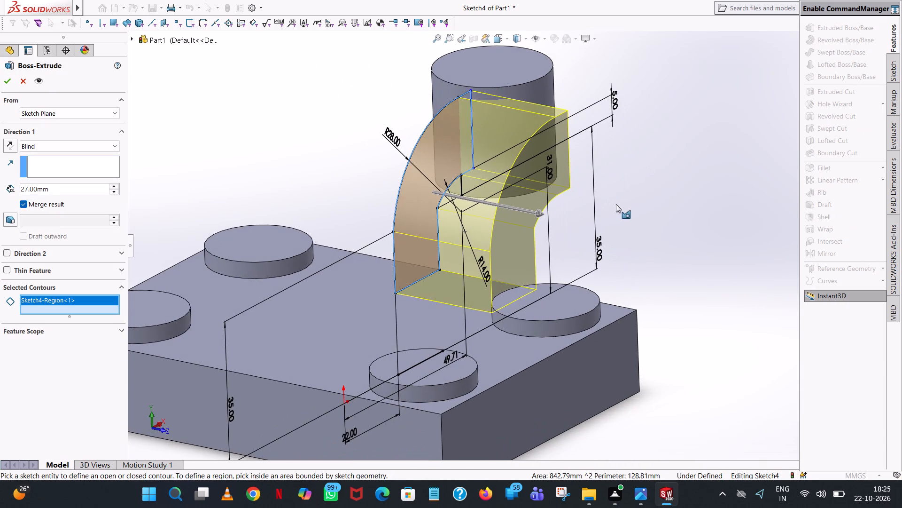
{"action": "left_click", "coordinate": [37, 146]}
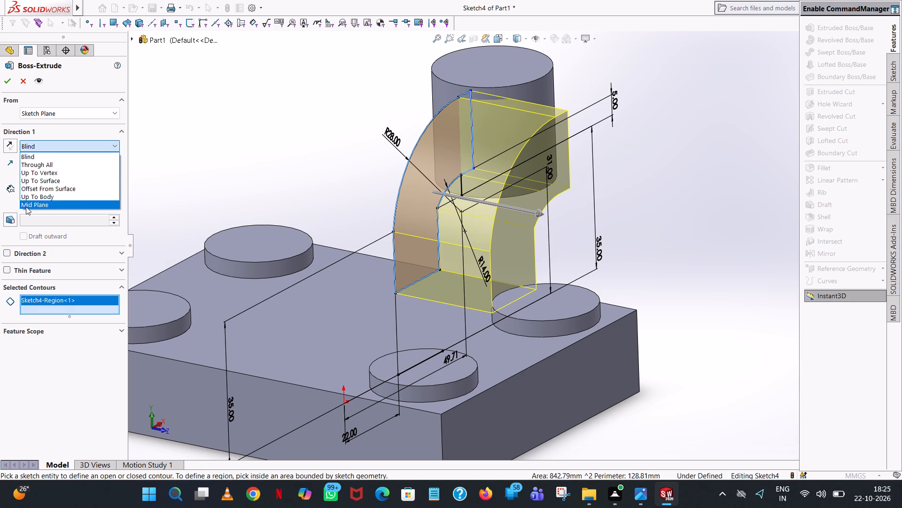
{"action": "left_click", "coordinate": [26, 206]}
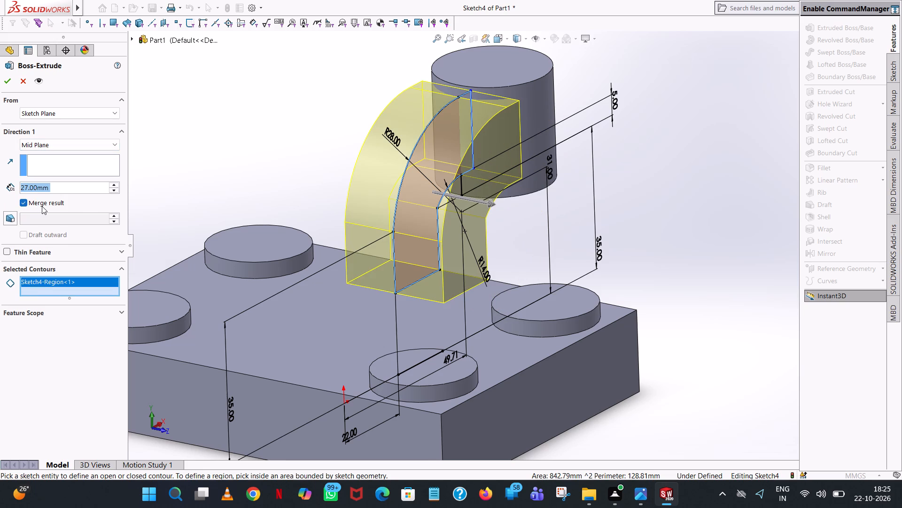
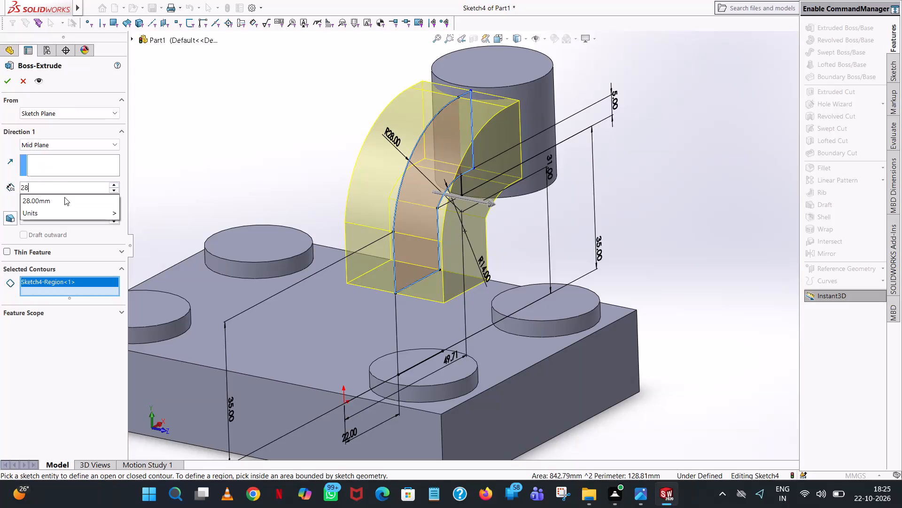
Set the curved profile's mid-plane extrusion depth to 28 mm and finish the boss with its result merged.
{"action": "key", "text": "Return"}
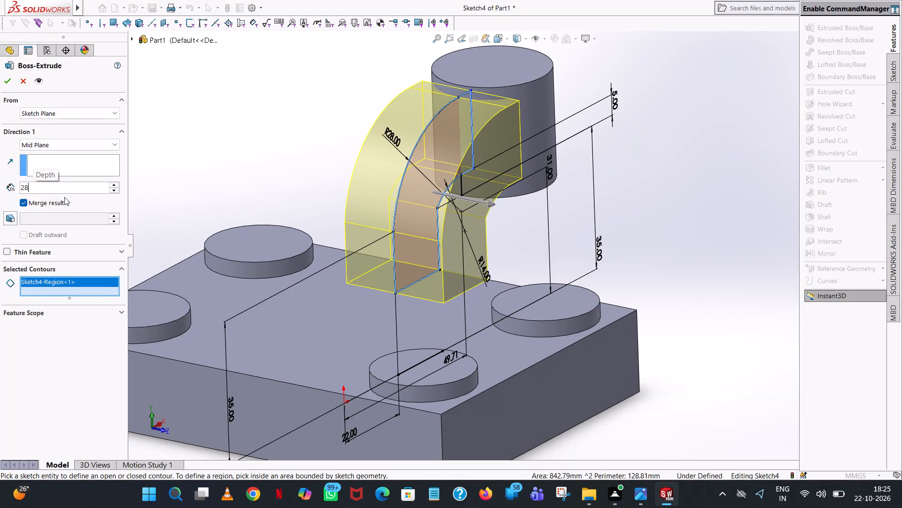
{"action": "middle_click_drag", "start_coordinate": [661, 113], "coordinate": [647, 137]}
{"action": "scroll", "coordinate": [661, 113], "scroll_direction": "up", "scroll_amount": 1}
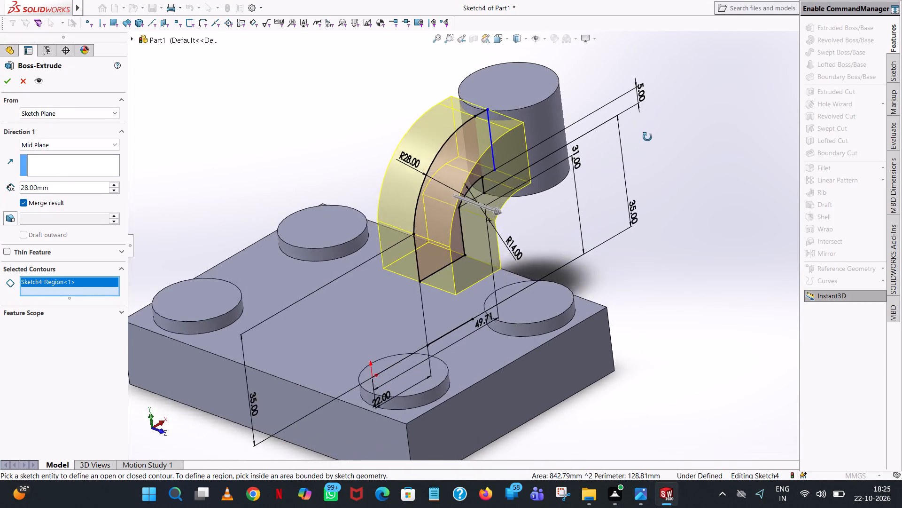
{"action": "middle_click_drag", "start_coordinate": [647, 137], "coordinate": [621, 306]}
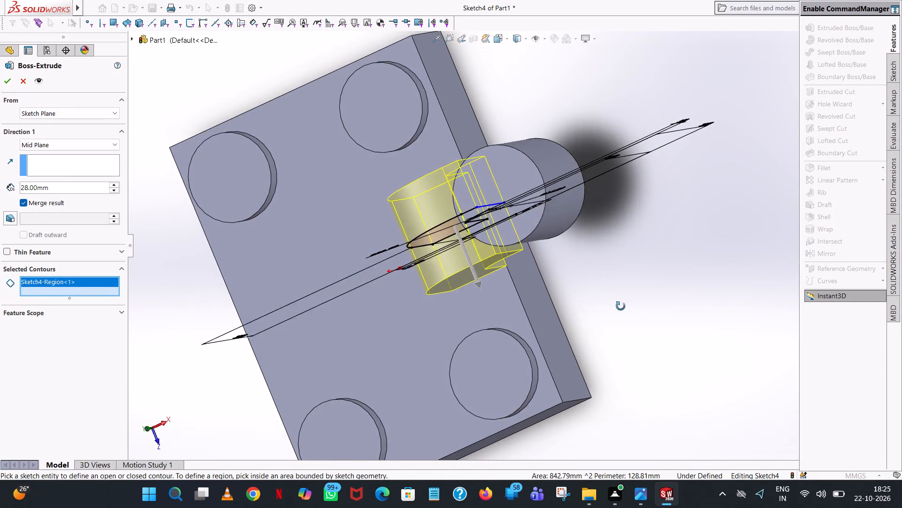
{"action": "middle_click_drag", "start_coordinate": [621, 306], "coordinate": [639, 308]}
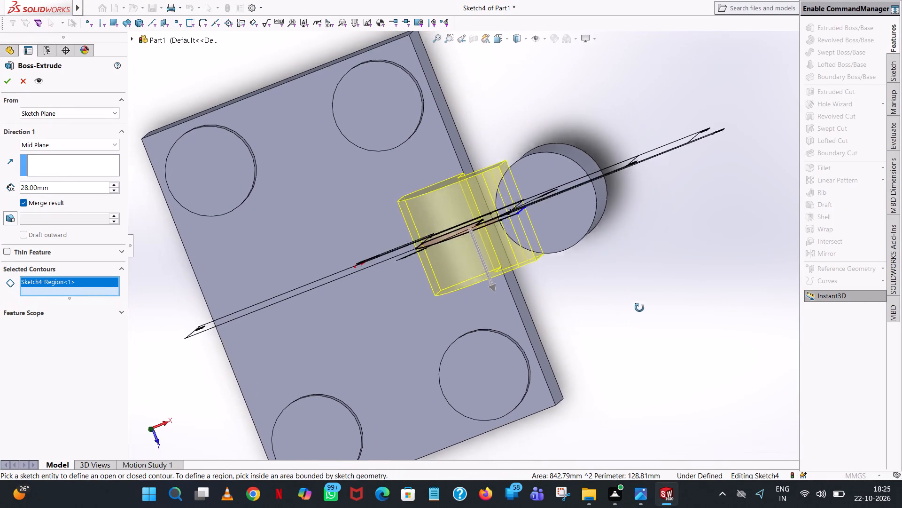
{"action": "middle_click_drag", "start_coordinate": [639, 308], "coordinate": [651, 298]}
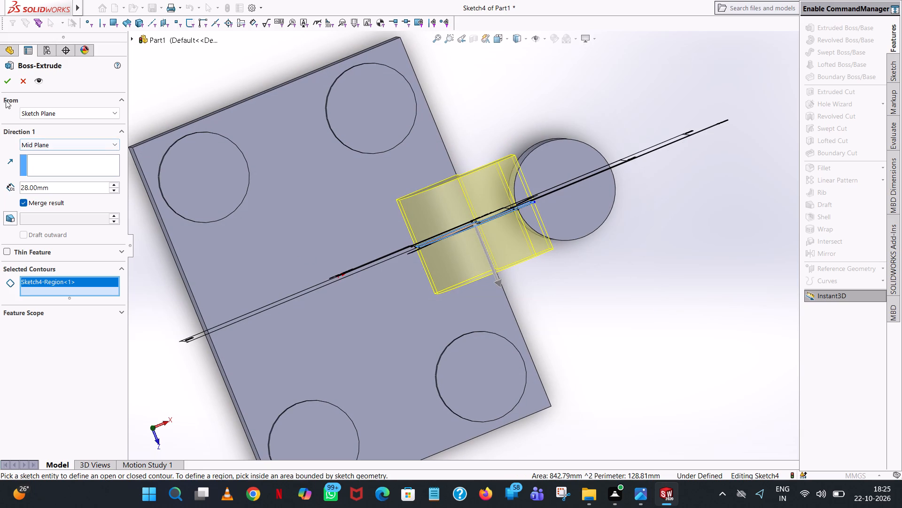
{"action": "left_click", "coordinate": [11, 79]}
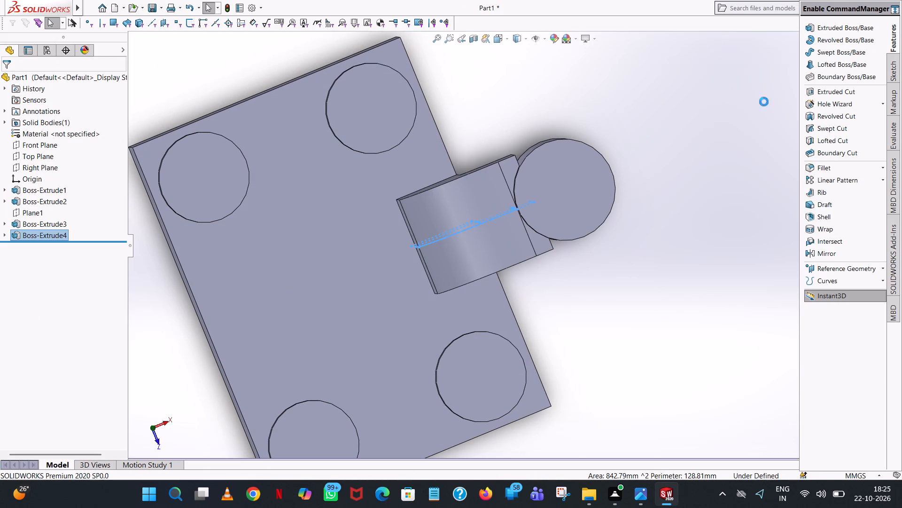
Examine from several angles where the extruded curved arm meets the raised cylinder.
{"action": "left_click", "coordinate": [680, 202]}
{"action": "middle_click_drag", "start_coordinate": [677, 203], "coordinate": [645, 61]}
{"action": "scroll", "coordinate": [645, 62], "scroll_direction": "up", "scroll_amount": 1}
{"action": "middle_click_drag", "start_coordinate": [645, 61], "coordinate": [650, 30]}
{"action": "scroll", "coordinate": [604, 132], "scroll_direction": "down", "scroll_amount": 3}
{"action": "middle_click_drag", "start_coordinate": [582, 228], "coordinate": [538, 263]}
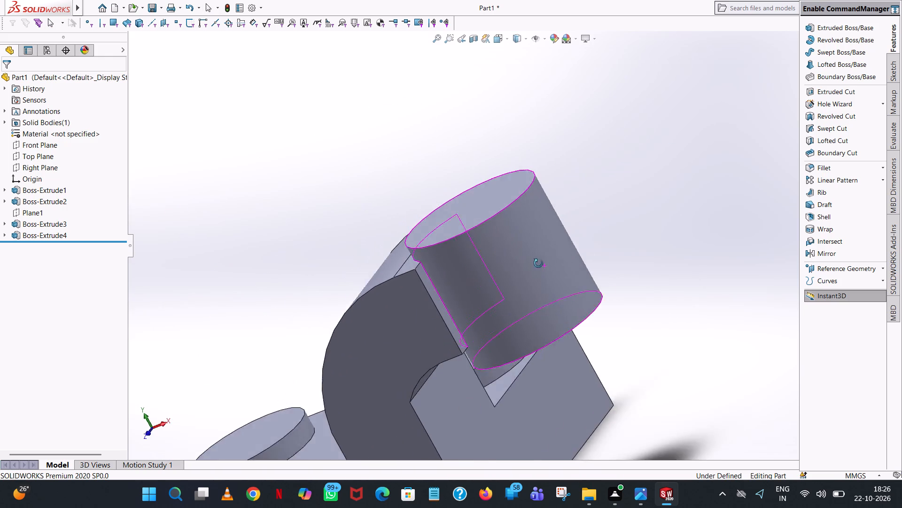
{"action": "middle_click_drag", "start_coordinate": [538, 263], "coordinate": [563, 270]}
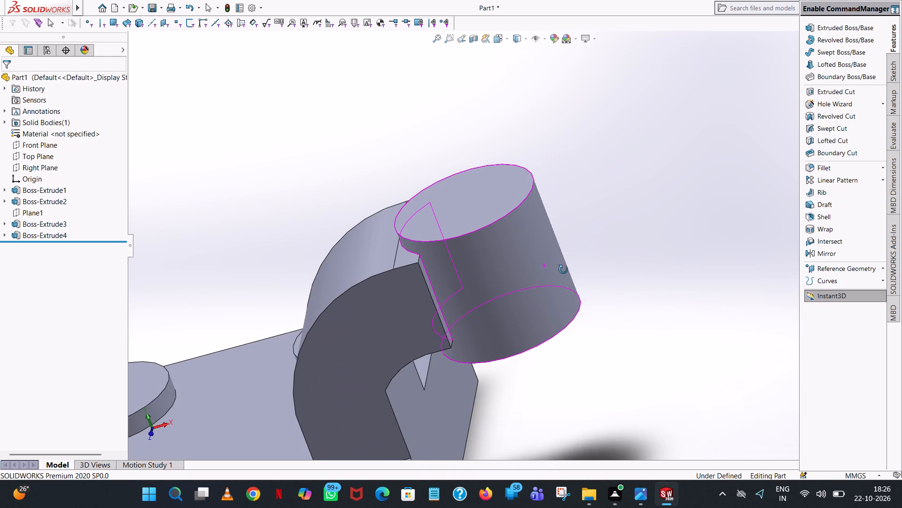
{"action": "middle_click_drag", "start_coordinate": [563, 270], "coordinate": [583, 276]}
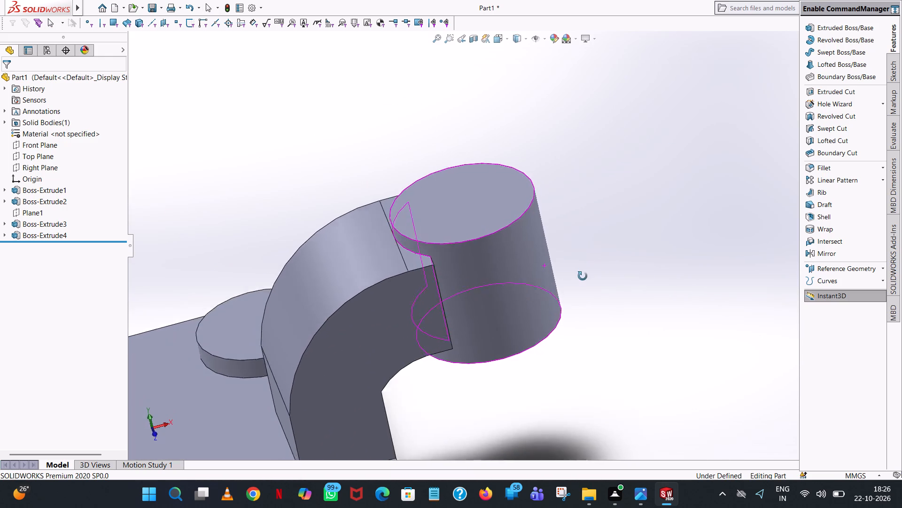
{"action": "middle_click_drag", "start_coordinate": [583, 276], "coordinate": [627, 379]}
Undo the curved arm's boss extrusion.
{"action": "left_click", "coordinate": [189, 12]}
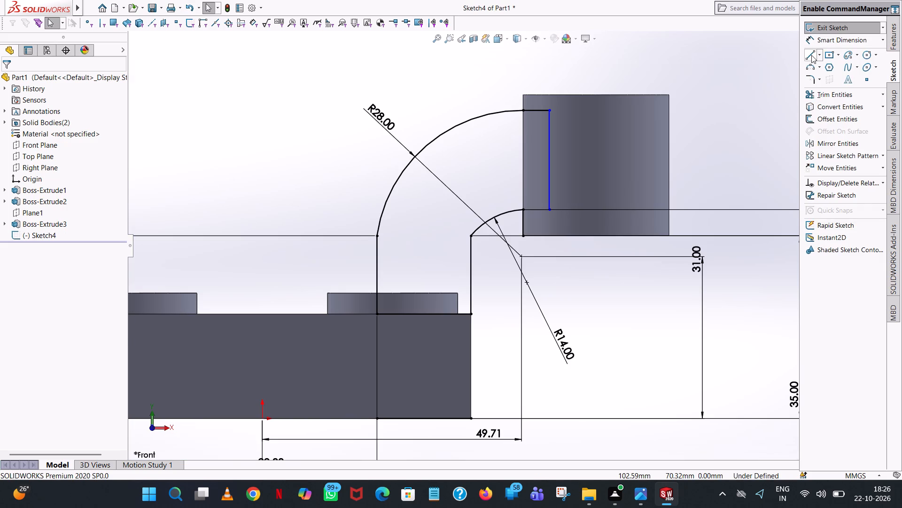
Trim away the profile's vertical closing line inside the cylinder.
{"action": "left_click", "coordinate": [837, 95]}
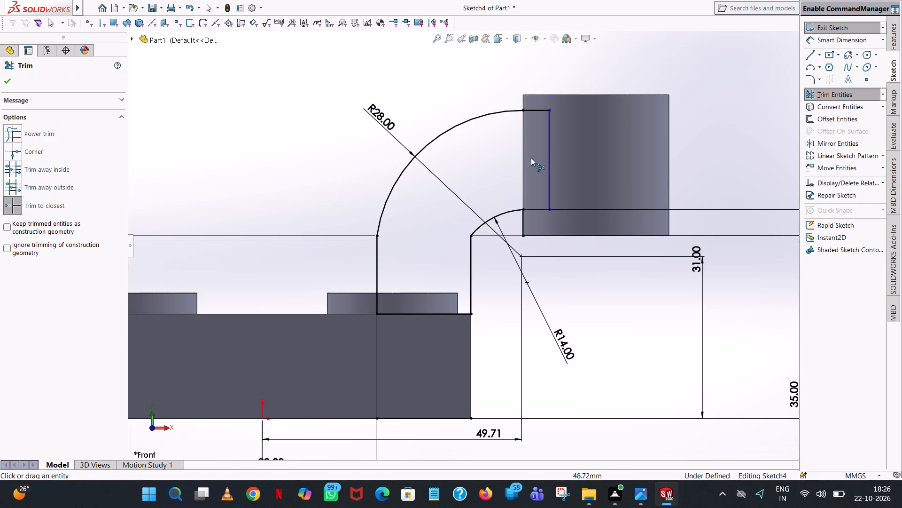
{"action": "left_click", "coordinate": [549, 150]}
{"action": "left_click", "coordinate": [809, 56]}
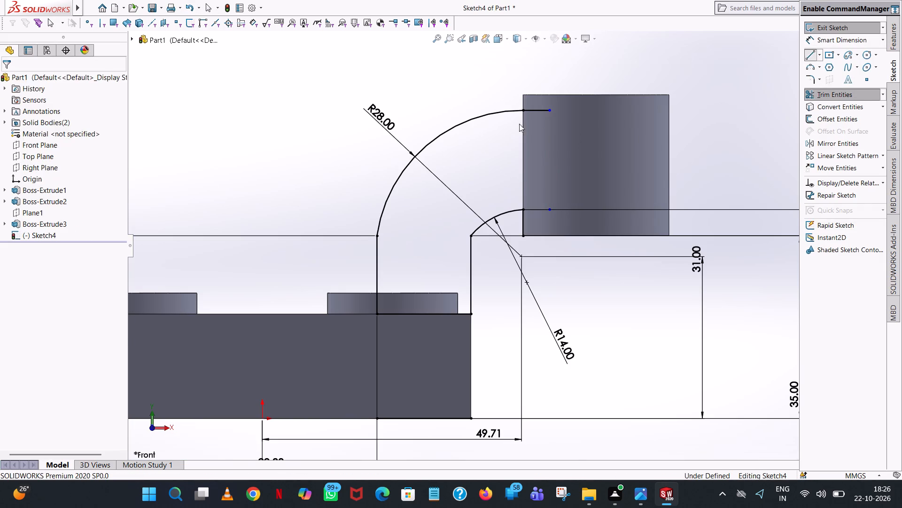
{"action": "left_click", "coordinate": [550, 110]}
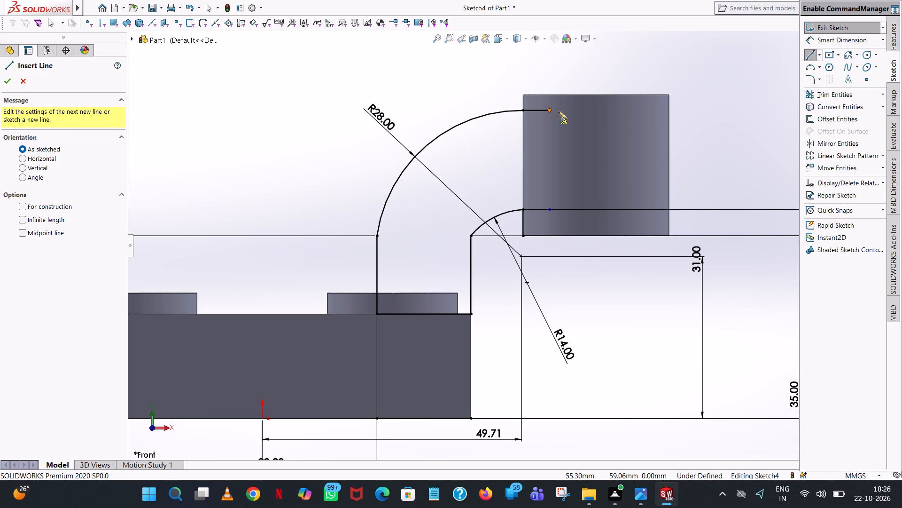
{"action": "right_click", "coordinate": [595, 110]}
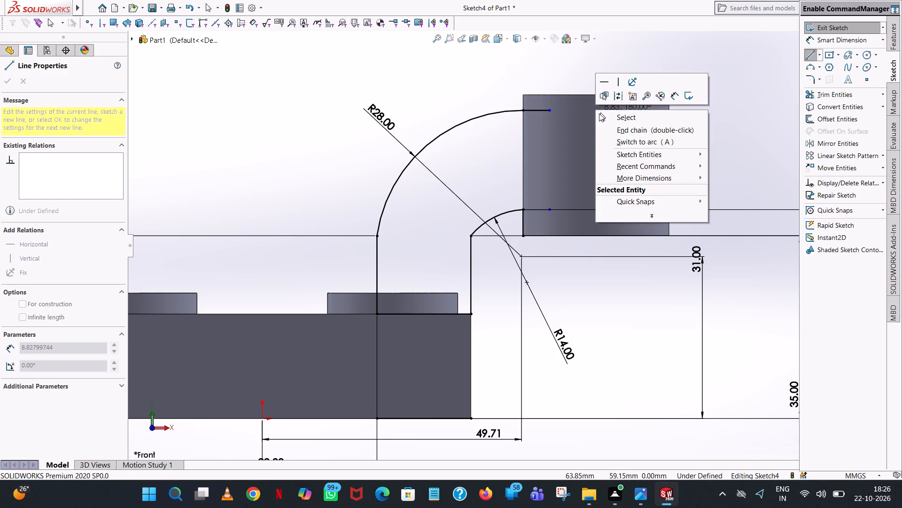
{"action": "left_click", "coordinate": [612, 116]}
Sketch a 22 mm vertical line down from the cylinder's top midpoint, continuing horizontally about 9 mm to the profile's lower open endpoint.
{"action": "left_click", "coordinate": [808, 54]}
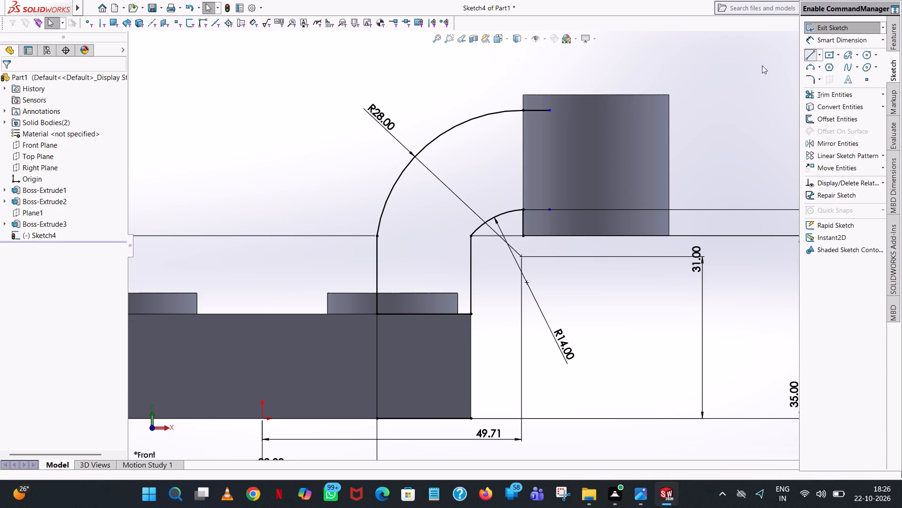
{"action": "left_click", "coordinate": [597, 94]}
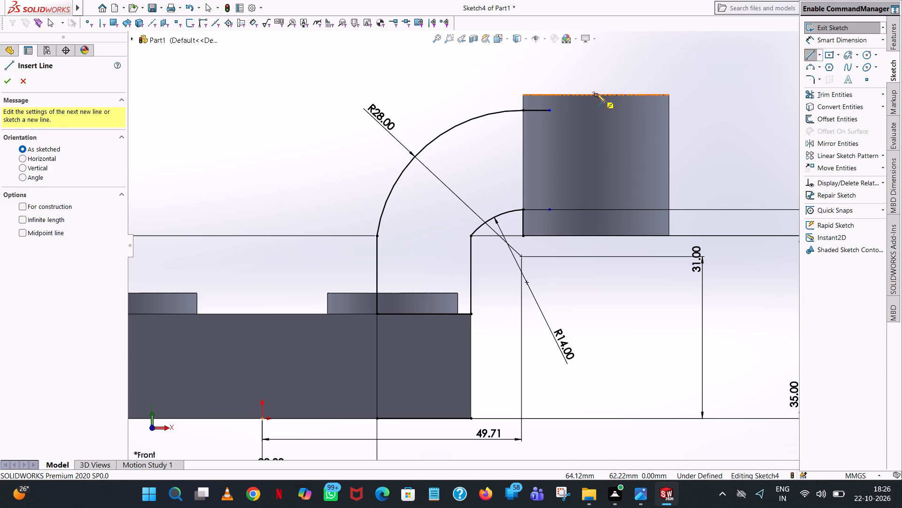
{"action": "left_click", "coordinate": [597, 210]}
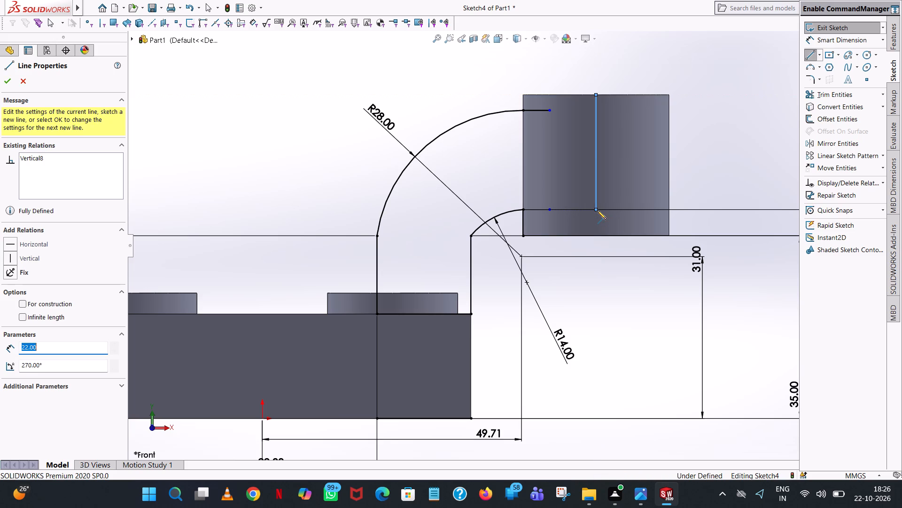
{"action": "left_click", "coordinate": [549, 209]}
{"action": "right_click", "coordinate": [549, 210]}
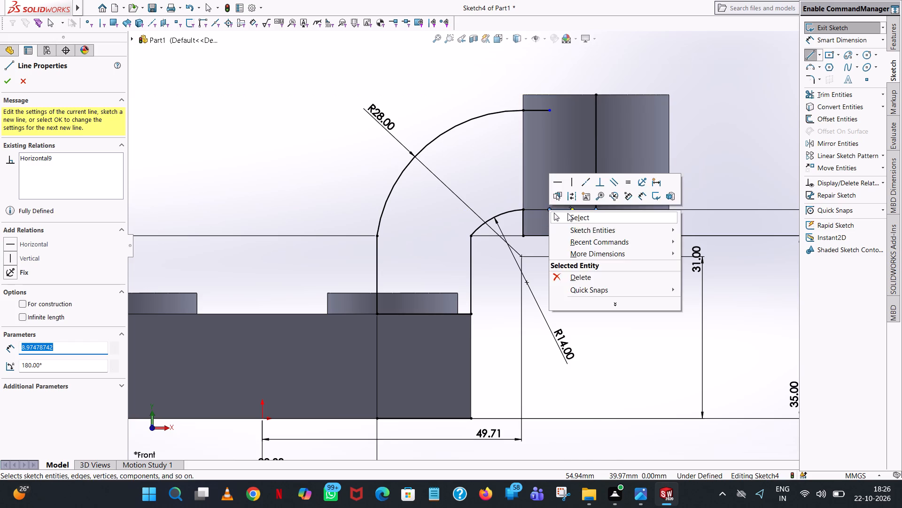
{"action": "left_click", "coordinate": [573, 215]}
Sketch a horizontal line about 9 mm long from the profile's upper open endpoint to the cylinder's vertical centre line.
{"action": "left_click", "coordinate": [809, 56]}
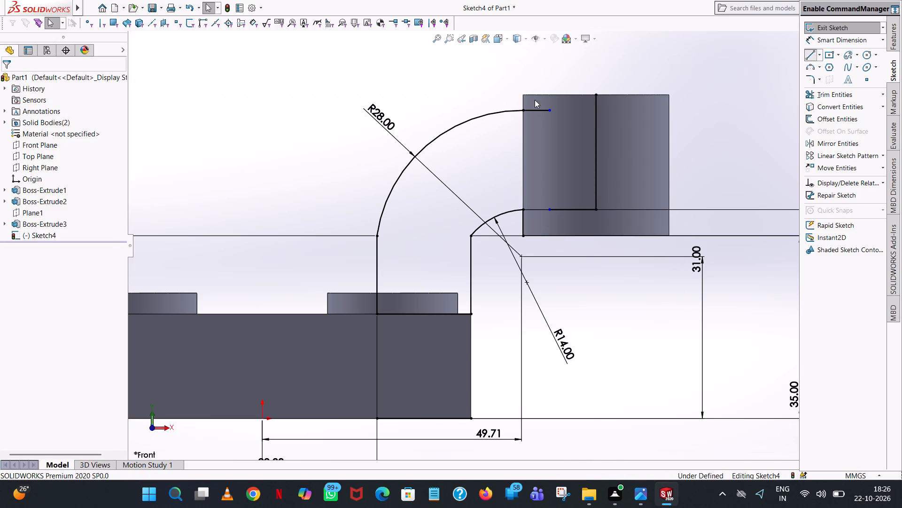
{"action": "left_click", "coordinate": [550, 110]}
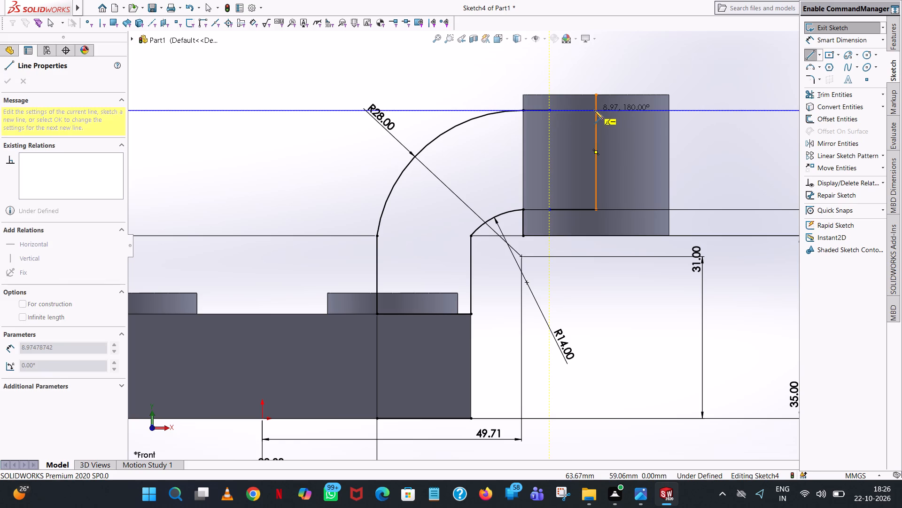
{"action": "left_click", "coordinate": [596, 110]}
{"action": "right_click", "coordinate": [596, 110]}
{"action": "left_click", "coordinate": [622, 117]}
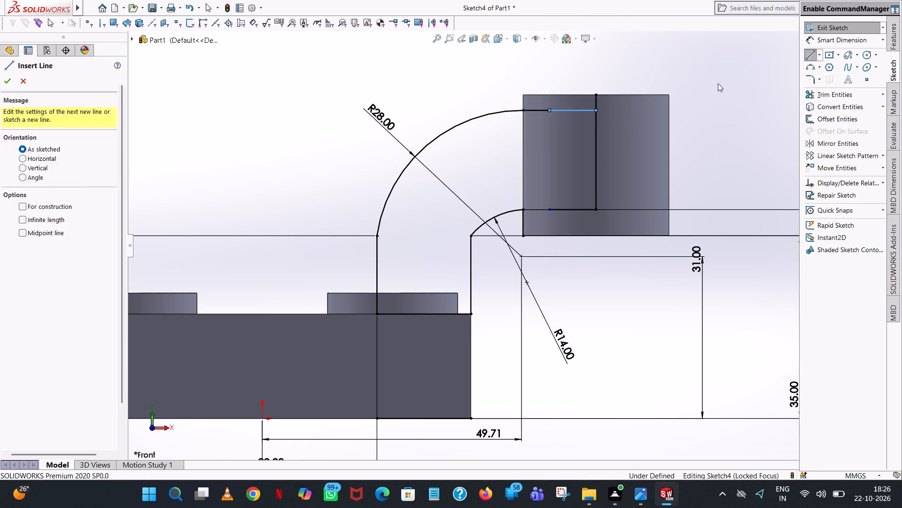
Trim off the short piece of the vertical centre line above the profile's upper horizontal line.
{"action": "left_click", "coordinate": [831, 95]}
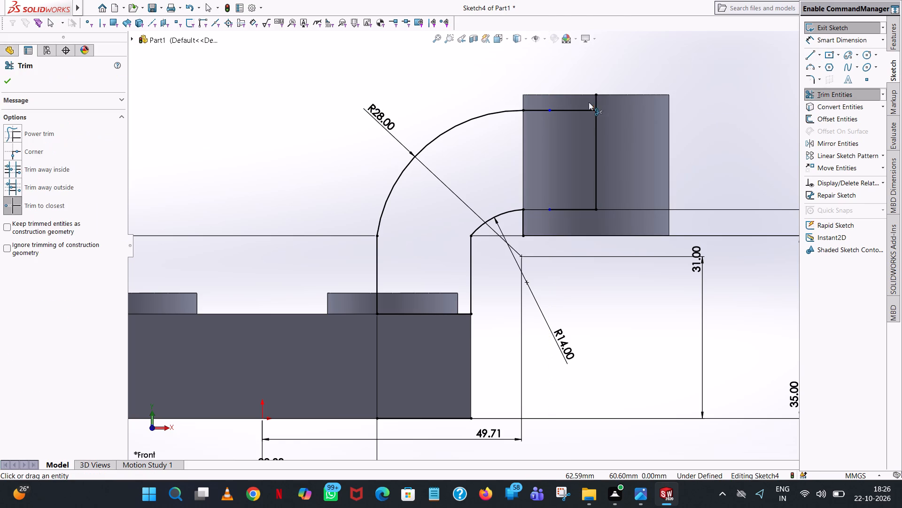
{"action": "left_click", "coordinate": [597, 101]}
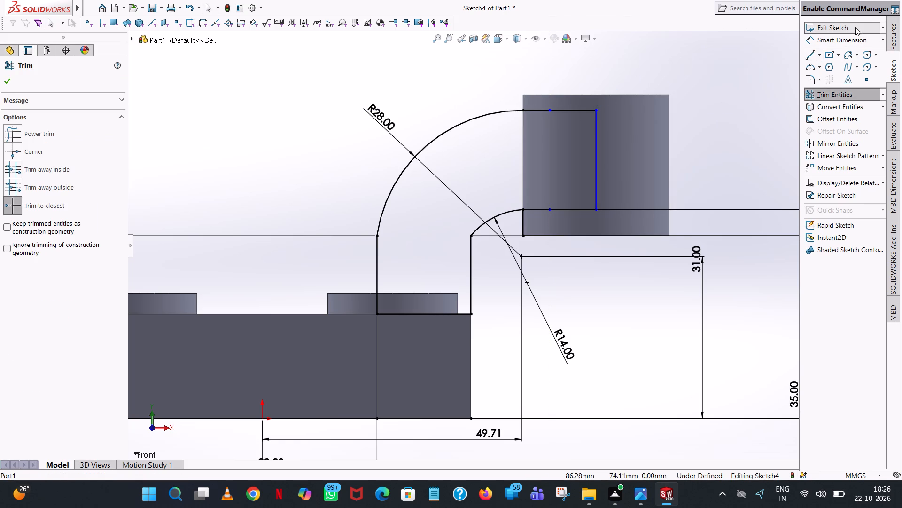
{"action": "left_click", "coordinate": [808, 49]}
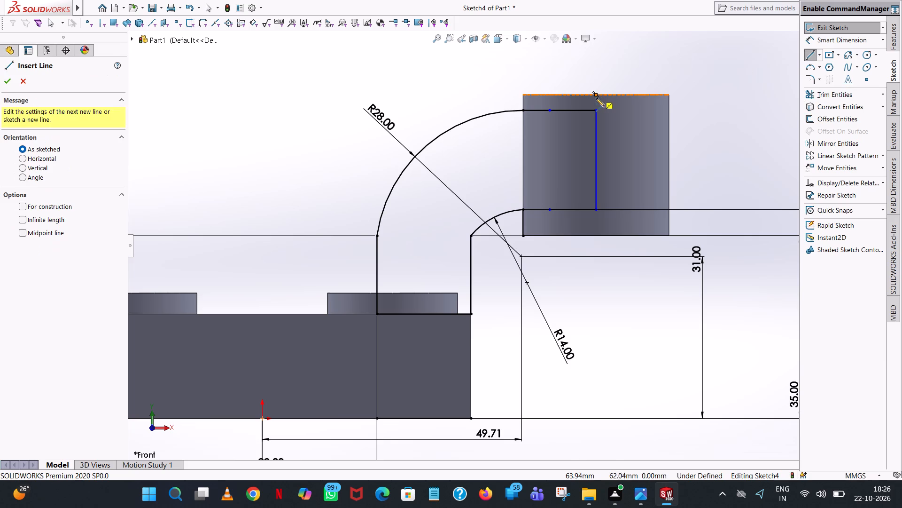
{"action": "left_click", "coordinate": [811, 52]}
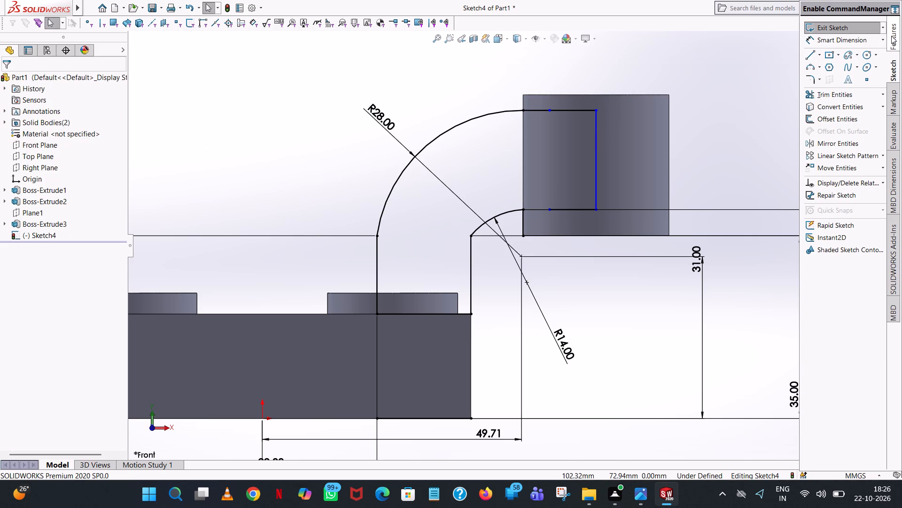
Extrude the lengthened curved profile's closed region as a merged boss, 28 mm deep with the Mid Plane end condition.
{"action": "left_click", "coordinate": [891, 36]}
{"action": "left_click", "coordinate": [839, 27]}
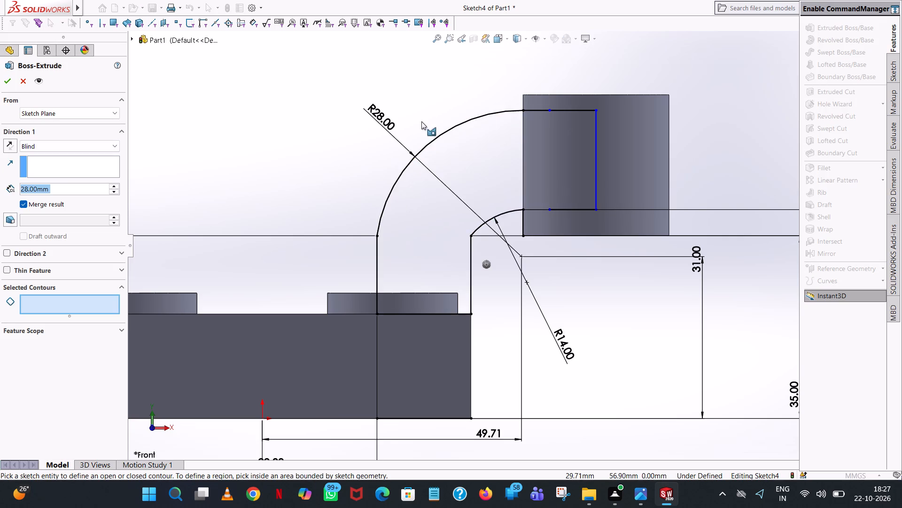
{"action": "left_click", "coordinate": [459, 170]}
{"action": "middle_click_drag", "start_coordinate": [645, 64], "coordinate": [675, 189]}
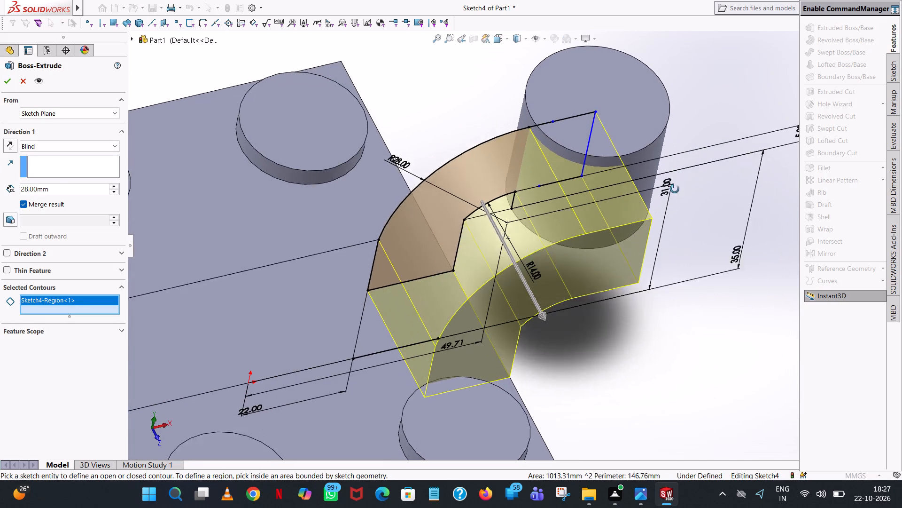
{"action": "middle_click_drag", "start_coordinate": [675, 189], "coordinate": [675, 192]}
{"action": "left_click", "coordinate": [33, 144]}
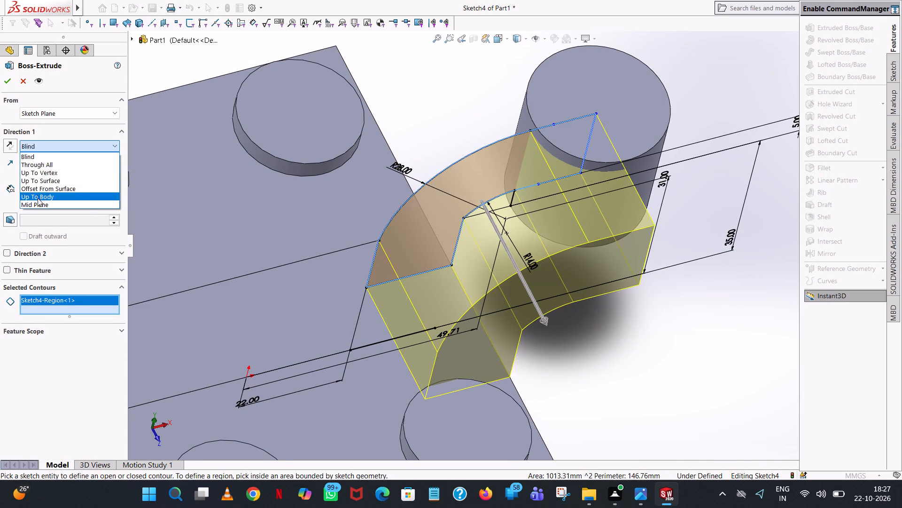
{"action": "left_click", "coordinate": [38, 202]}
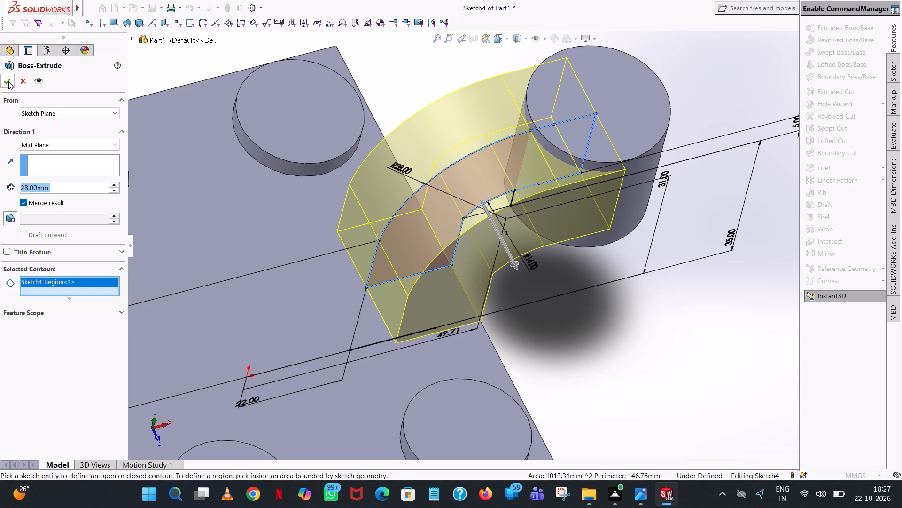
{"action": "left_click", "coordinate": [8, 80]}
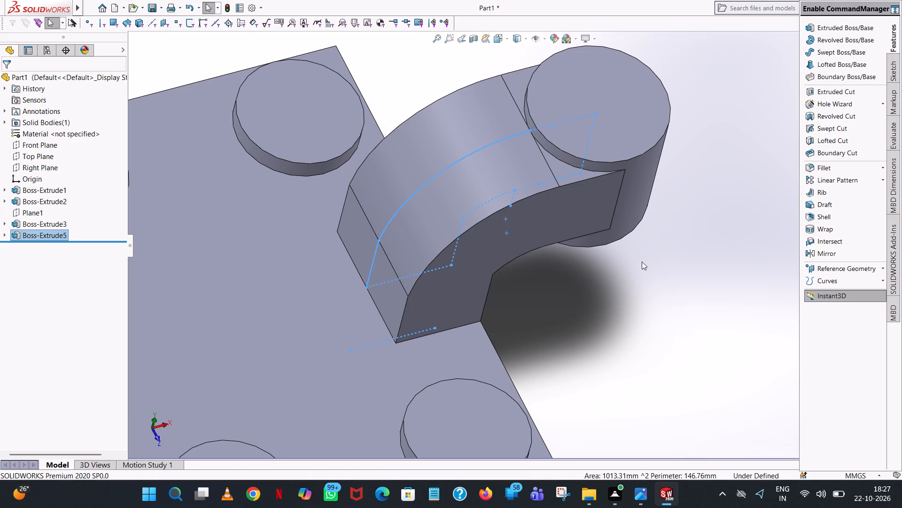
Open a new sketch on the Front Plane and view it from the front.
{"action": "left_click", "coordinate": [644, 264]}
{"action": "middle_click_drag", "start_coordinate": [642, 266], "coordinate": [607, 187]}
{"action": "scroll", "coordinate": [607, 187], "scroll_direction": "up", "scroll_amount": 1}
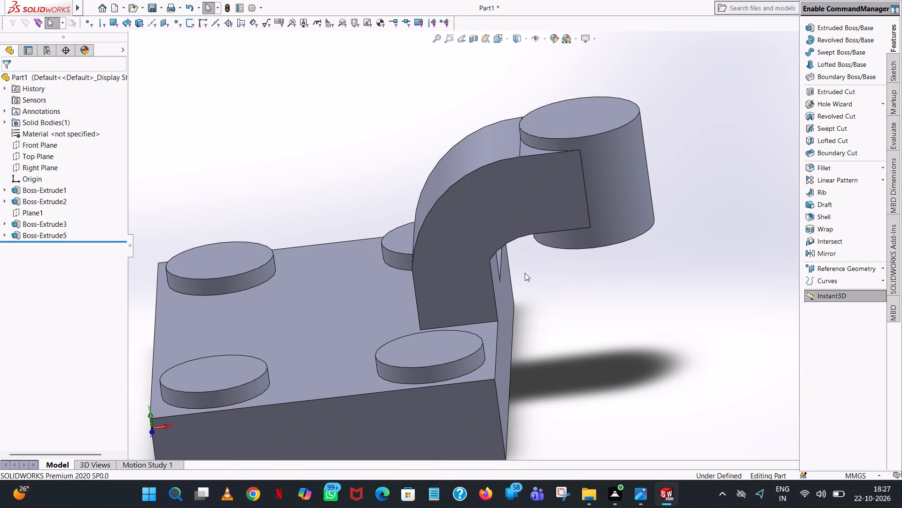
{"action": "middle_click_drag", "start_coordinate": [525, 273], "coordinate": [545, 239]}
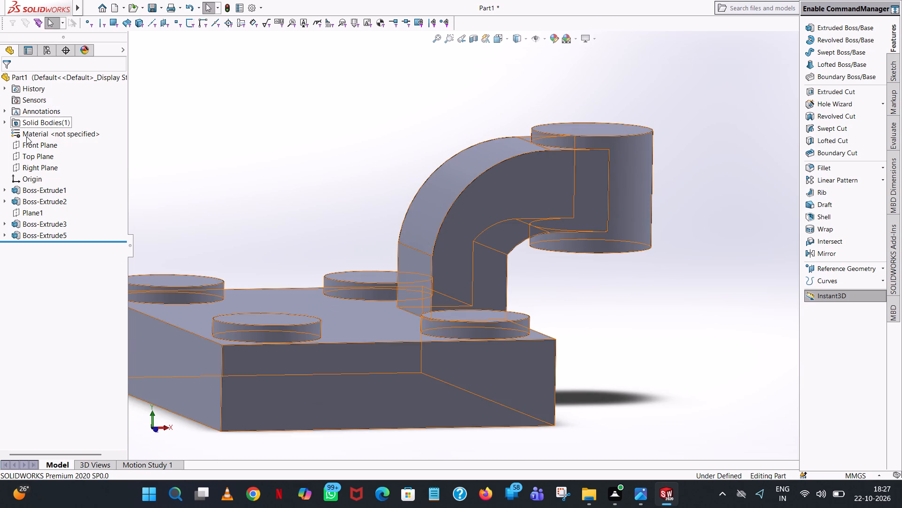
{"action": "left_click", "coordinate": [24, 144]}
{"action": "scroll", "coordinate": [569, 83], "scroll_direction": "up", "scroll_amount": 1}
{"action": "middle_click_drag", "start_coordinate": [569, 83], "coordinate": [585, 199]}
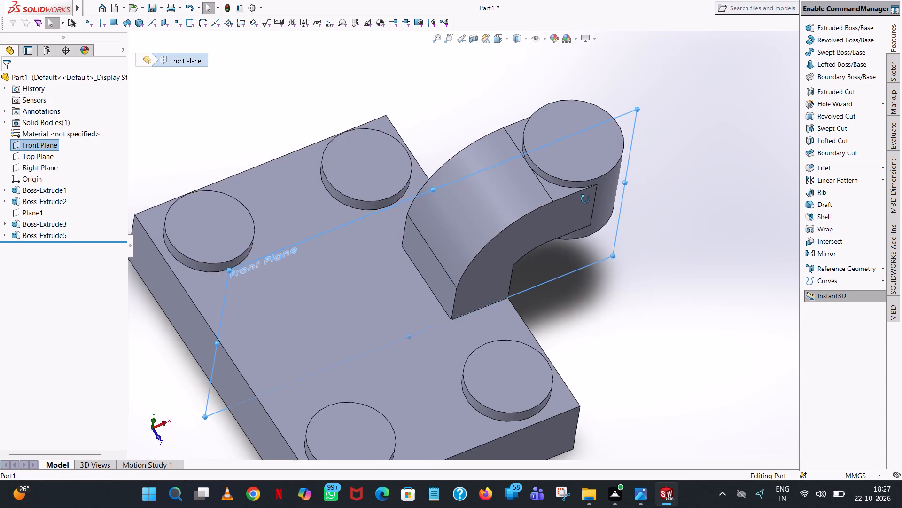
{"action": "middle_click_drag", "start_coordinate": [585, 199], "coordinate": [534, 127]}
{"action": "scroll", "coordinate": [613, 75], "scroll_direction": "up", "scroll_amount": 1}
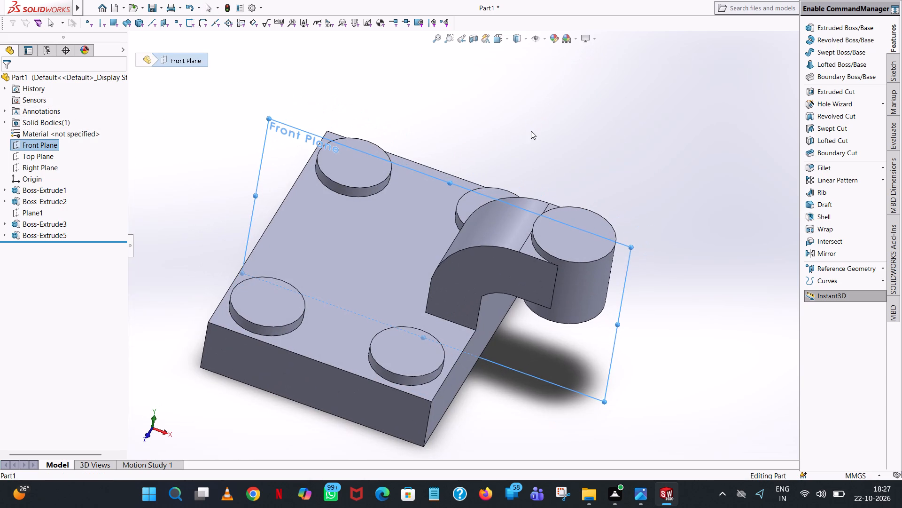
{"action": "left_click", "coordinate": [39, 144]}
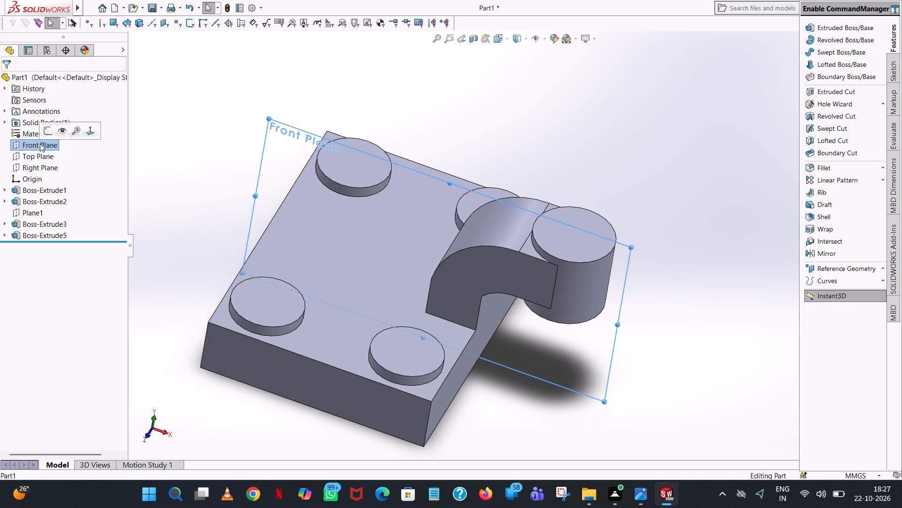
{"action": "left_click", "coordinate": [191, 130]}
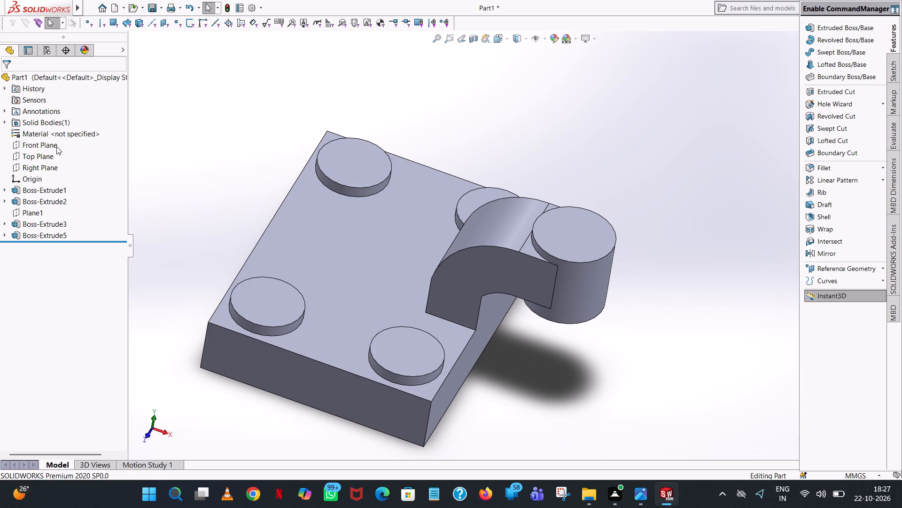
{"action": "left_click", "coordinate": [48, 145]}
{"action": "left_click", "coordinate": [57, 134]}
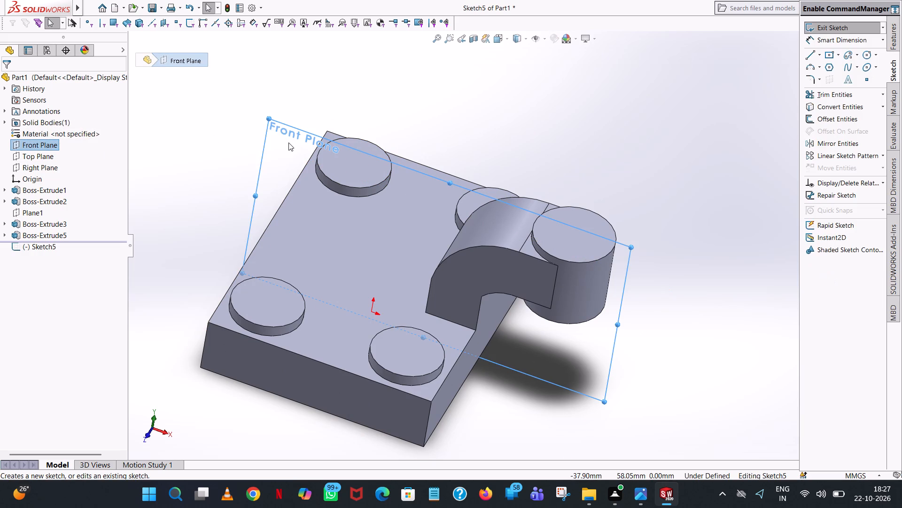
{"action": "left_click", "coordinate": [505, 41]}
{"action": "left_click", "coordinate": [551, 94]}
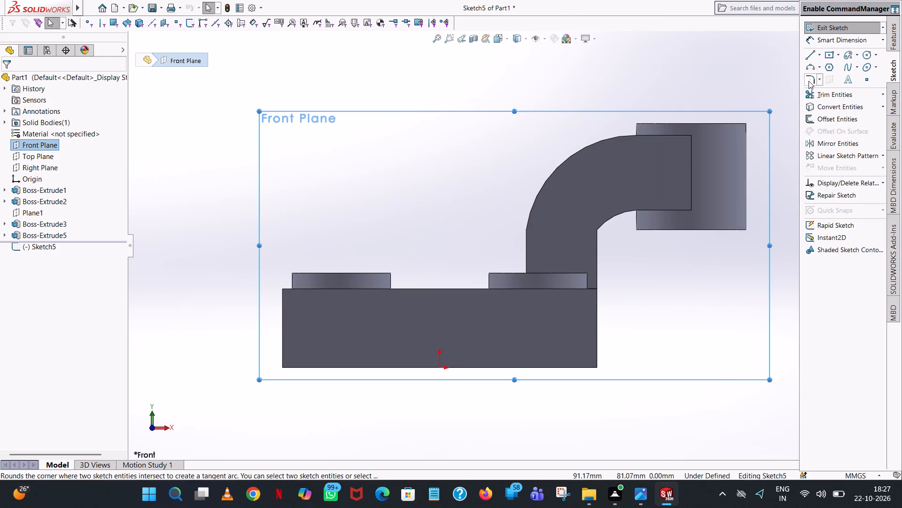
Sketch a three-point arc from the block's upper outer corner to the upper end of the arm's outer curve, with a 120 mm radius.
{"action": "left_click", "coordinate": [809, 66]}
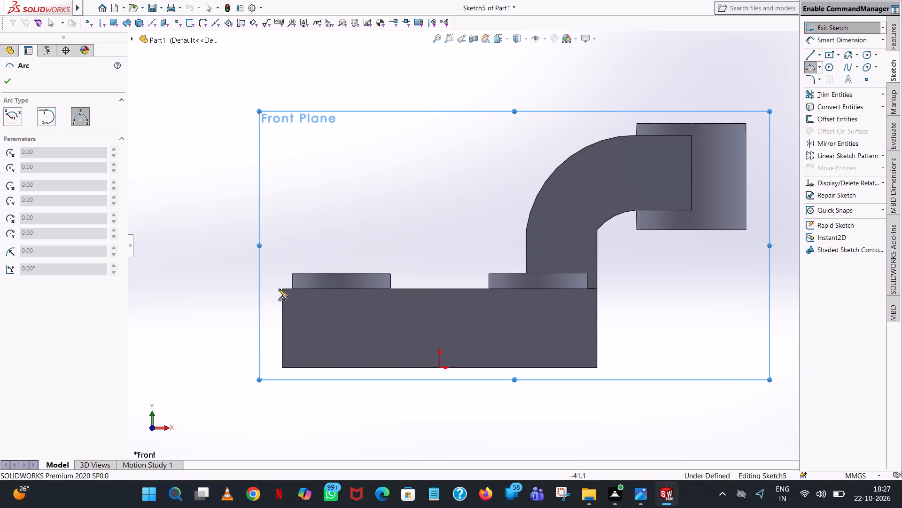
{"action": "left_click", "coordinate": [281, 288]}
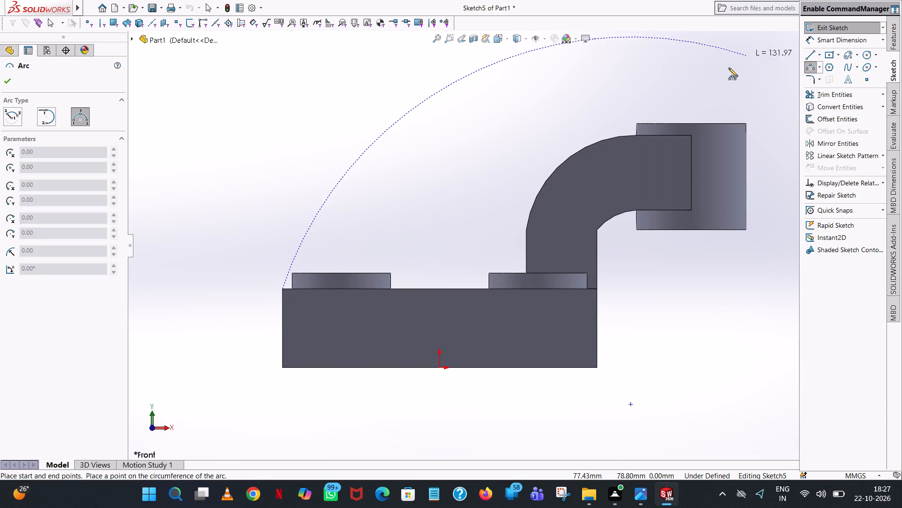
{"action": "left_click", "coordinate": [637, 136]}
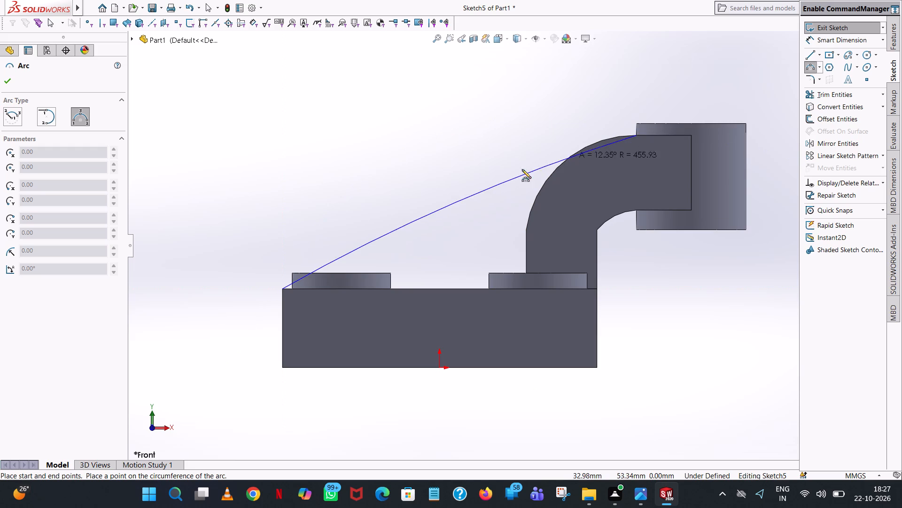
{"action": "left_click", "coordinate": [468, 183]}
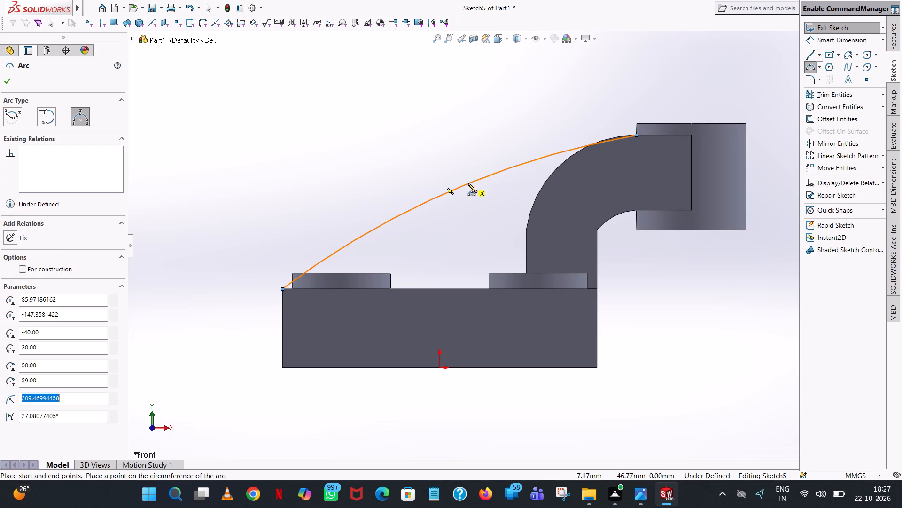
{"action": "type", "text": "120"}
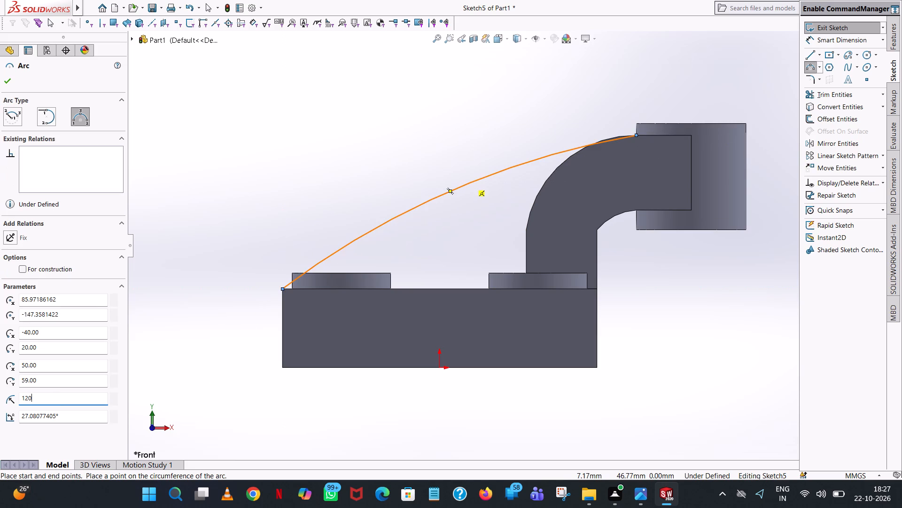
{"action": "key", "text": "Return"}
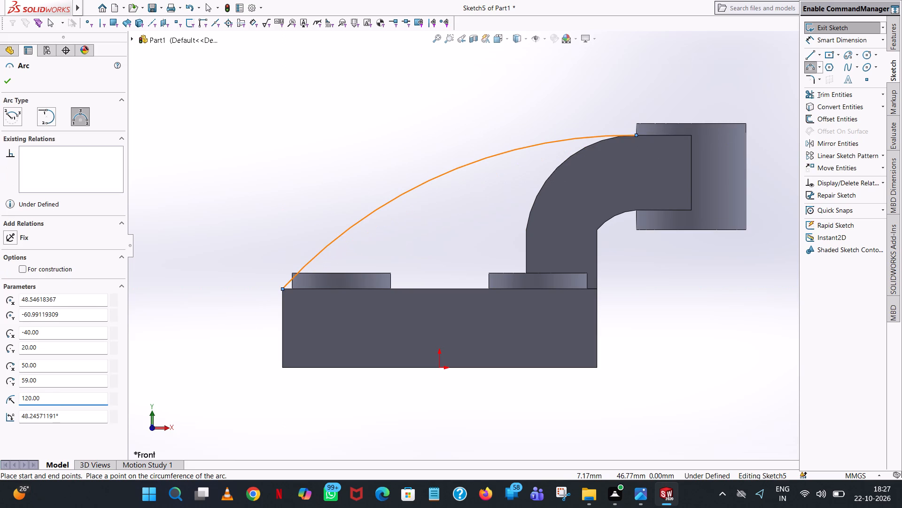
{"action": "left_click", "coordinate": [6, 83]}
{"action": "left_click", "coordinate": [258, 105]}
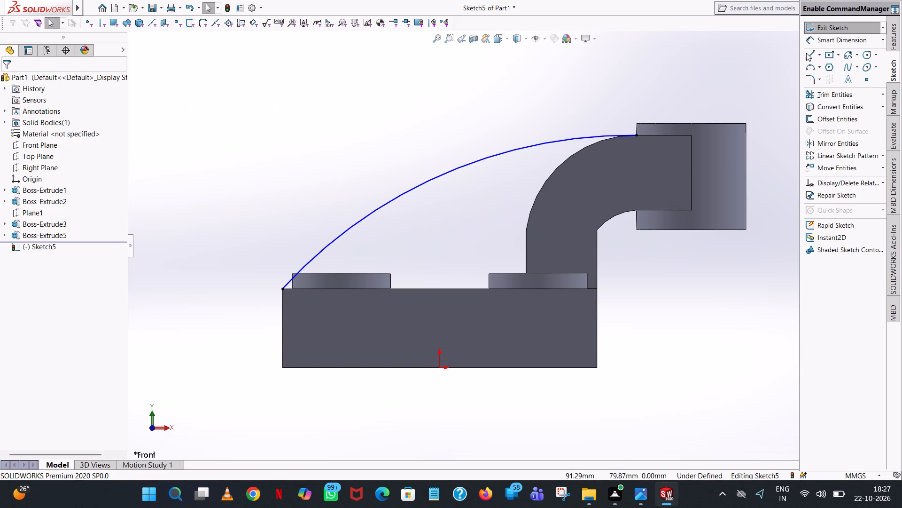
Close the arc profile with lines: 80 mm along the block's top, about 34 mm up, 10 mm across, and about 5 mm up to the arc's end.
{"action": "left_click", "coordinate": [811, 55]}
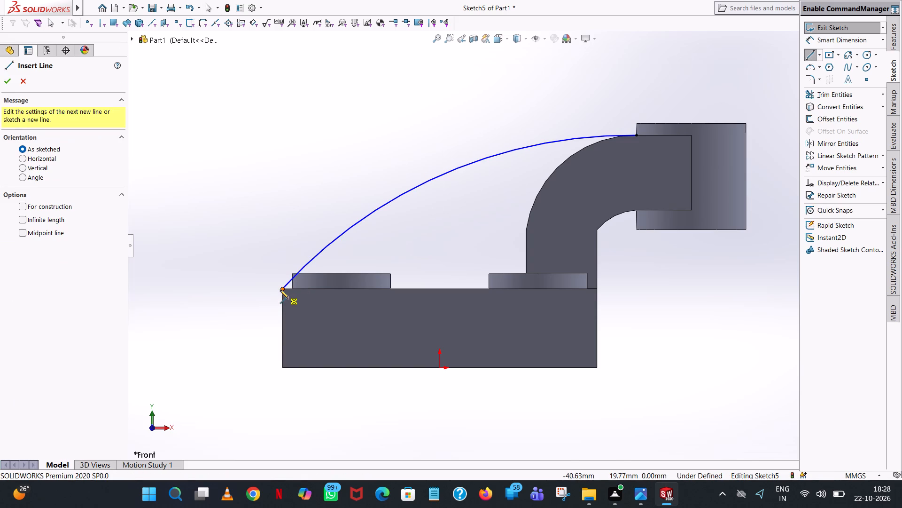
{"action": "left_click", "coordinate": [280, 290]}
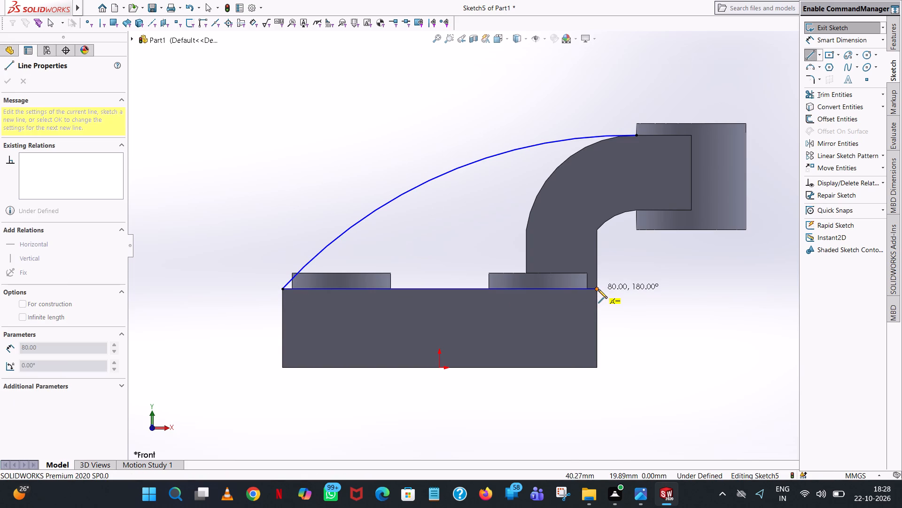
{"action": "left_click", "coordinate": [597, 288]}
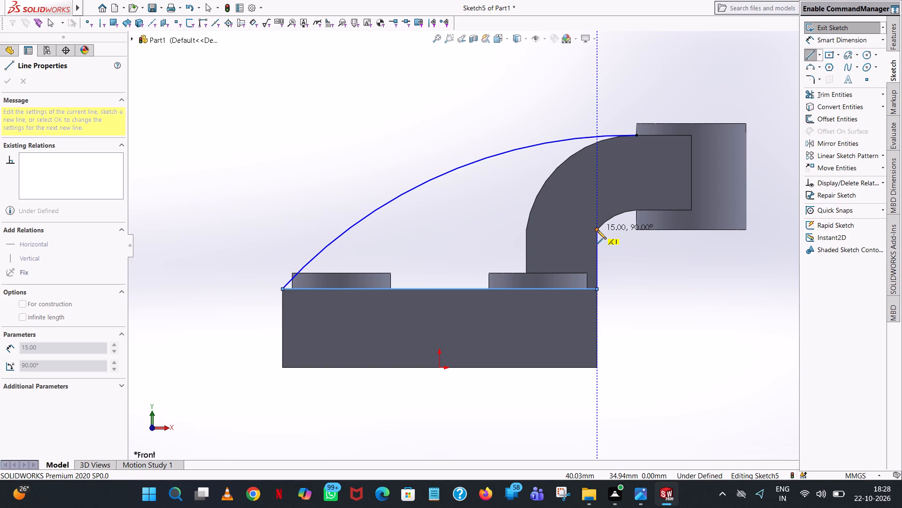
{"action": "left_click", "coordinate": [599, 154]}
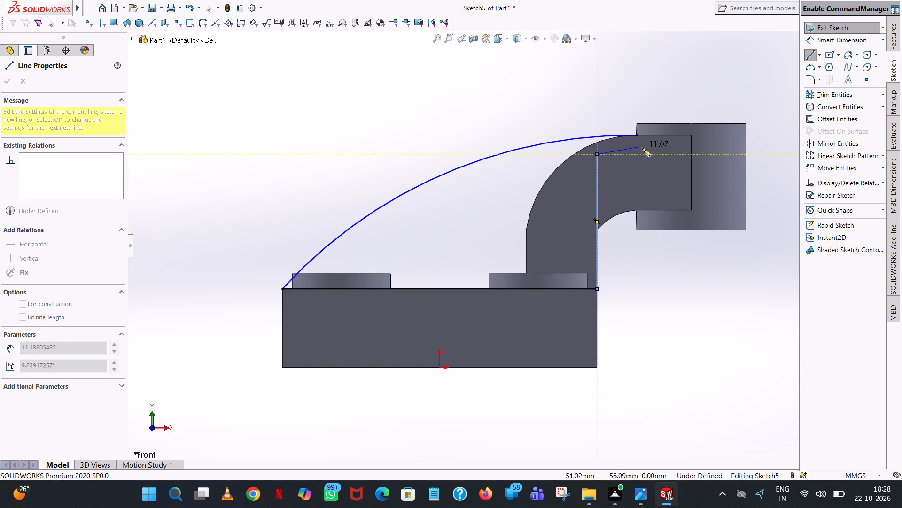
{"action": "left_click", "coordinate": [637, 155]}
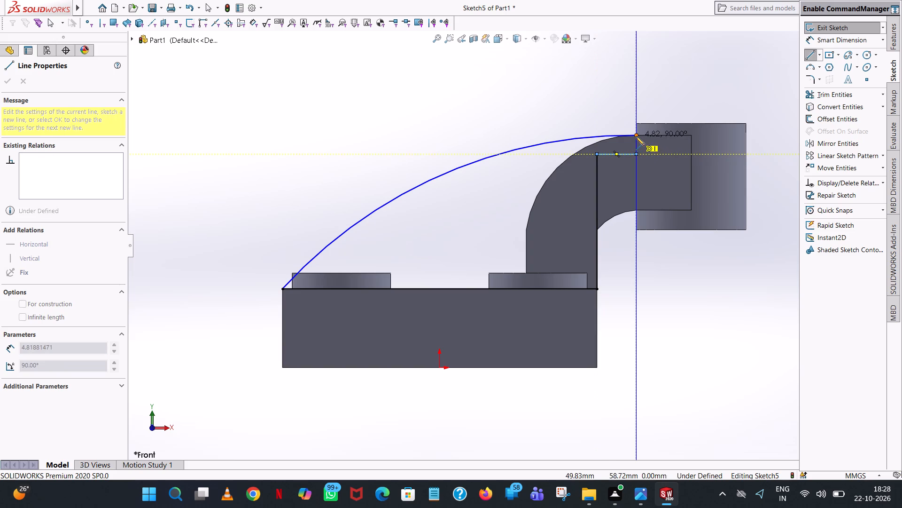
{"action": "left_click", "coordinate": [636, 136]}
{"action": "right_click", "coordinate": [636, 136]}
{"action": "left_click", "coordinate": [656, 141]}
{"action": "middle_click_drag", "start_coordinate": [623, 154], "coordinate": [708, 175]}
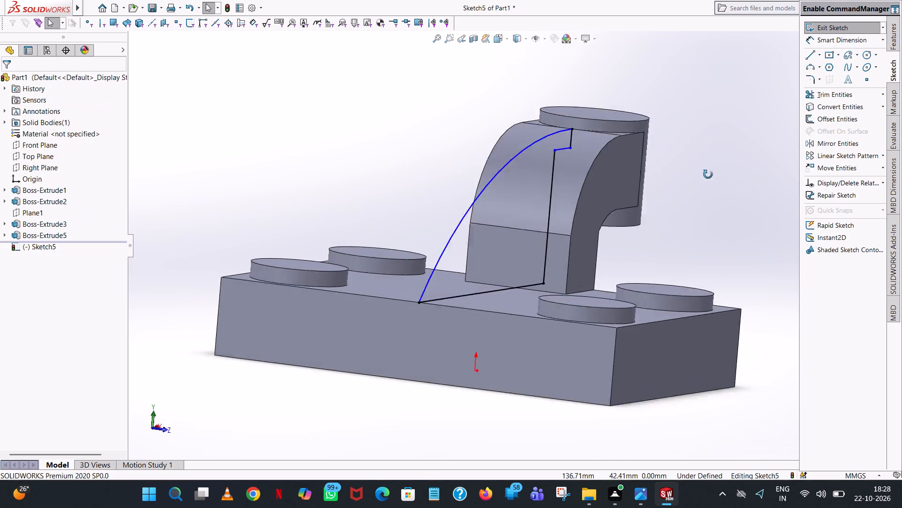
{"action": "middle_click_drag", "start_coordinate": [708, 175], "coordinate": [724, 231]}
{"action": "scroll", "coordinate": [720, 273], "scroll_direction": "up", "scroll_amount": 1}
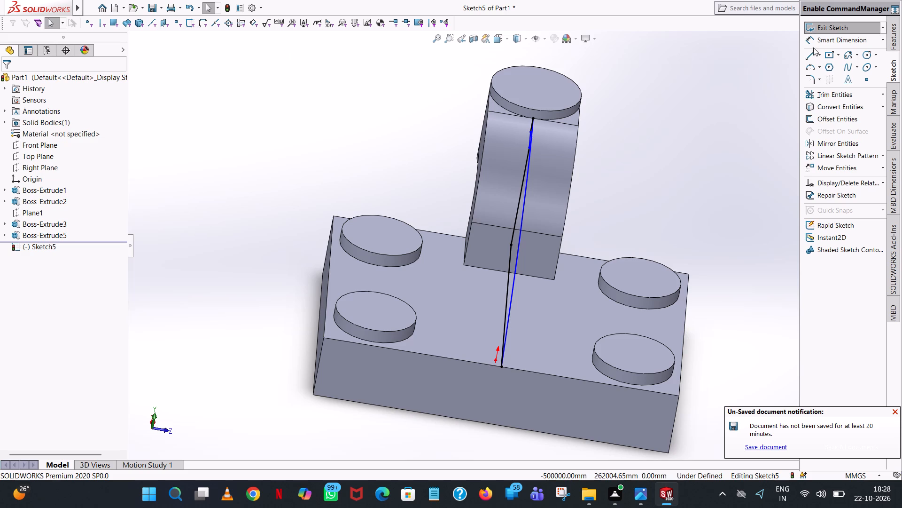
Dimension the arc's radius at 120 mm.
{"action": "left_click", "coordinate": [849, 39]}
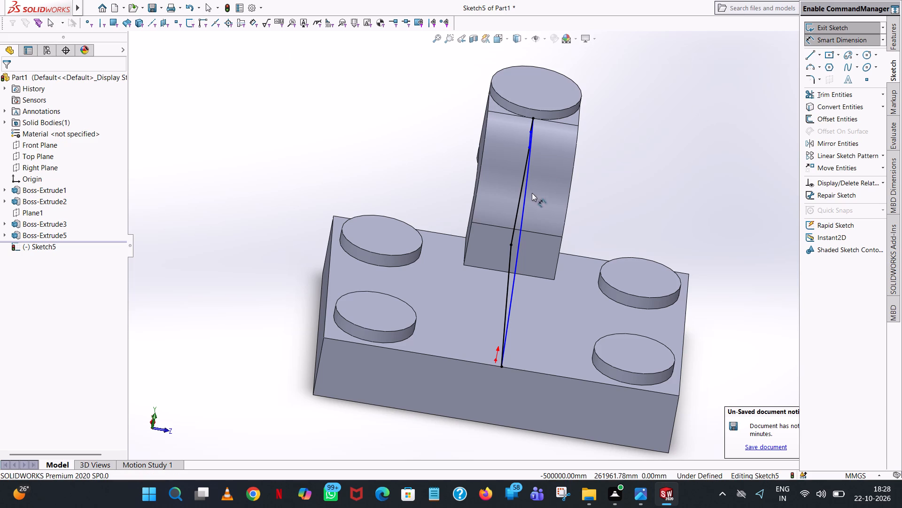
{"action": "left_click", "coordinate": [525, 204]}
{"action": "left_click", "coordinate": [305, 206]}
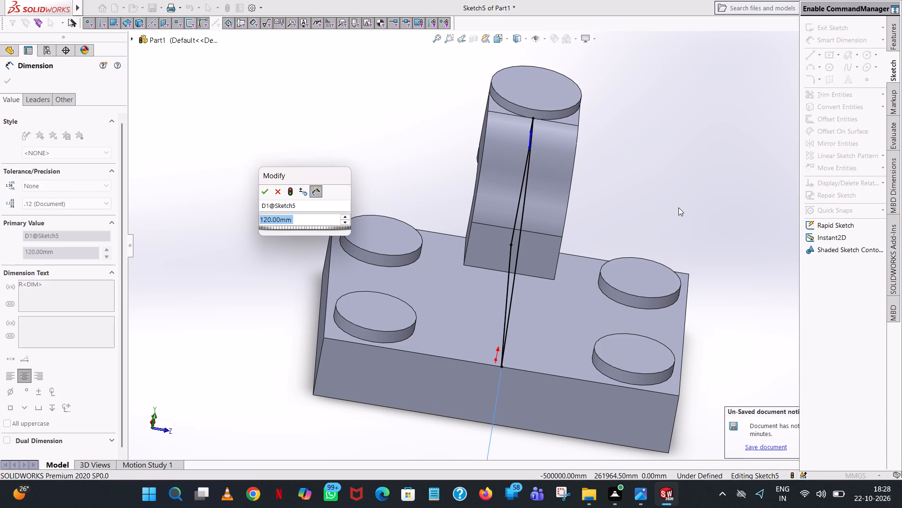
{"action": "left_click", "coordinate": [263, 193]}
{"action": "left_click", "coordinate": [639, 110]}
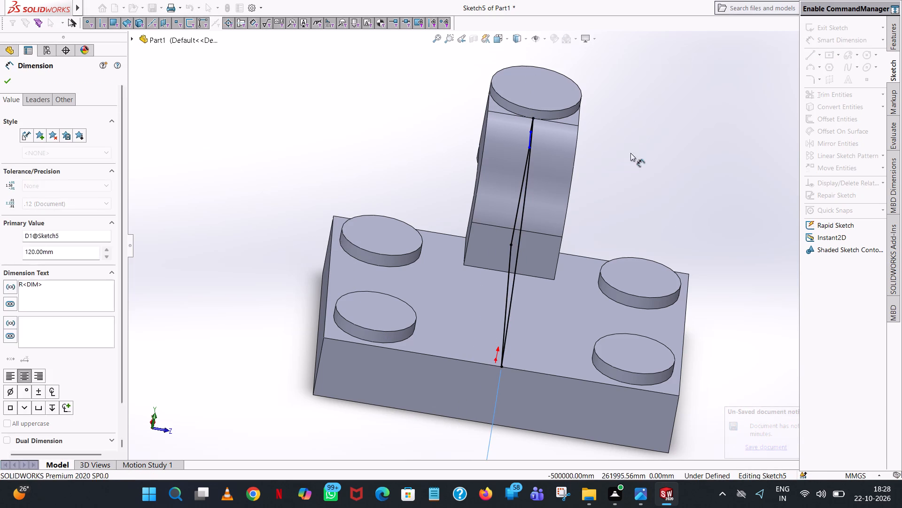
Examine where the arc's radius dimension sits relative to the model.
{"action": "scroll", "coordinate": [607, 250], "scroll_direction": "up", "scroll_amount": 8}
{"action": "scroll", "coordinate": [555, 291], "scroll_direction": "up", "scroll_amount": 13}
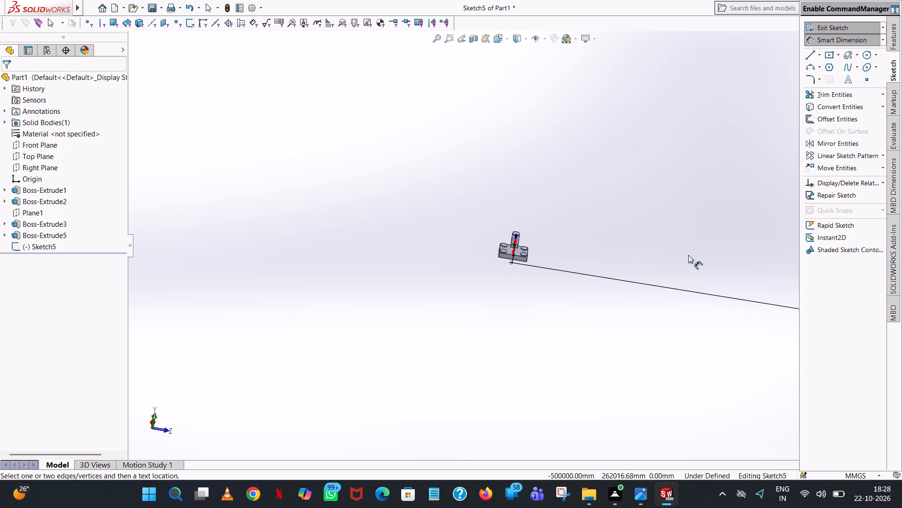
{"action": "scroll", "coordinate": [688, 255], "scroll_direction": "up", "scroll_amount": 17}
{"action": "scroll", "coordinate": [740, 255], "scroll_direction": "up", "scroll_amount": 1}
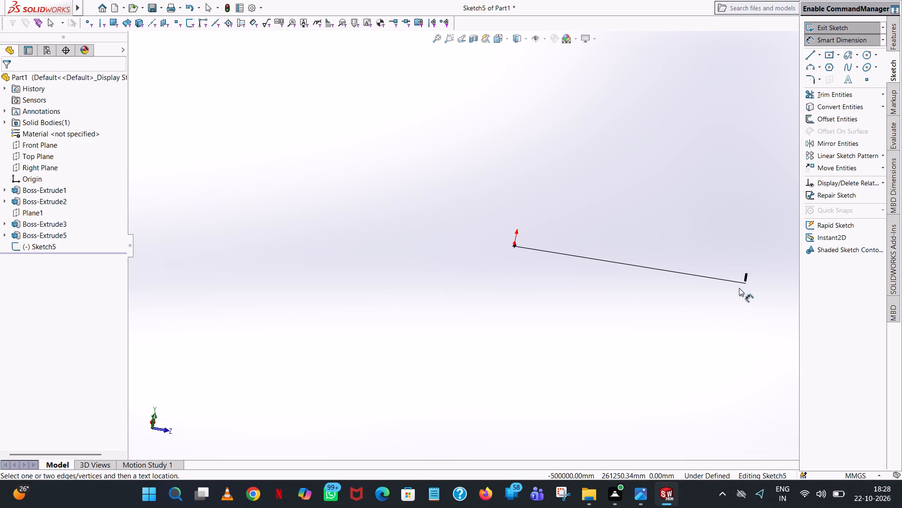
{"action": "scroll", "coordinate": [739, 288], "scroll_direction": "down", "scroll_amount": 7}
{"action": "scroll", "coordinate": [579, 230], "scroll_direction": "down", "scroll_amount": 6}
{"action": "scroll", "coordinate": [640, 258], "scroll_direction": "down", "scroll_amount": 6}
{"action": "scroll", "coordinate": [563, 288], "scroll_direction": "down", "scroll_amount": 2}
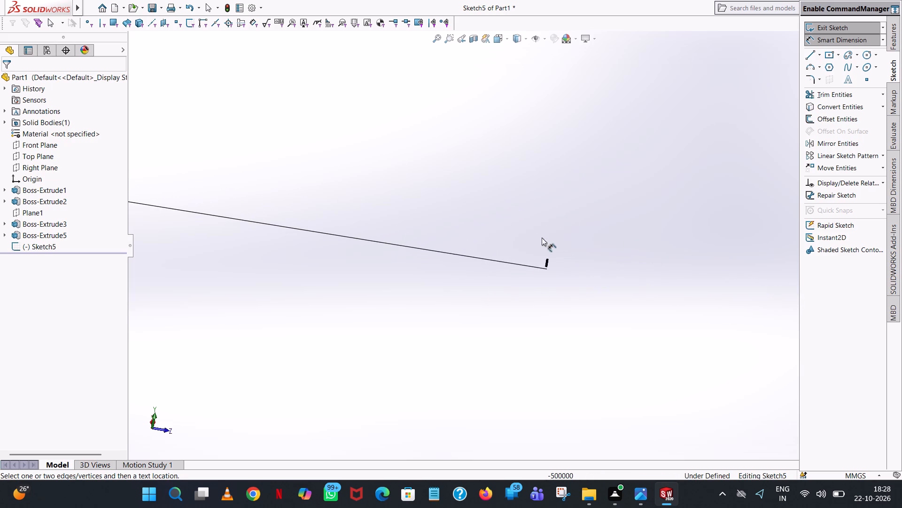
{"action": "scroll", "coordinate": [472, 93], "scroll_direction": "up", "scroll_amount": 9}
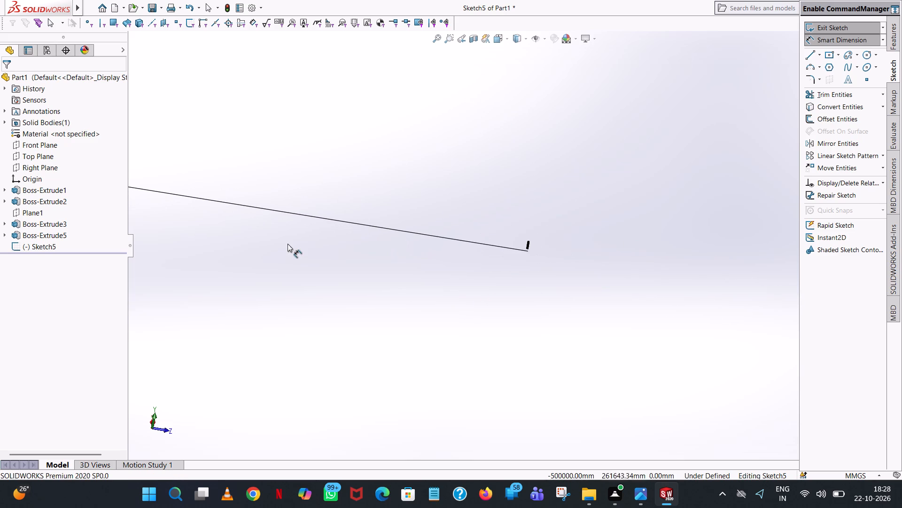
{"action": "scroll", "coordinate": [288, 244], "scroll_direction": "up", "scroll_amount": 17}
{"action": "scroll", "coordinate": [394, 183], "scroll_direction": "down", "scroll_amount": 6}
{"action": "scroll", "coordinate": [358, 218], "scroll_direction": "down", "scroll_amount": 6}
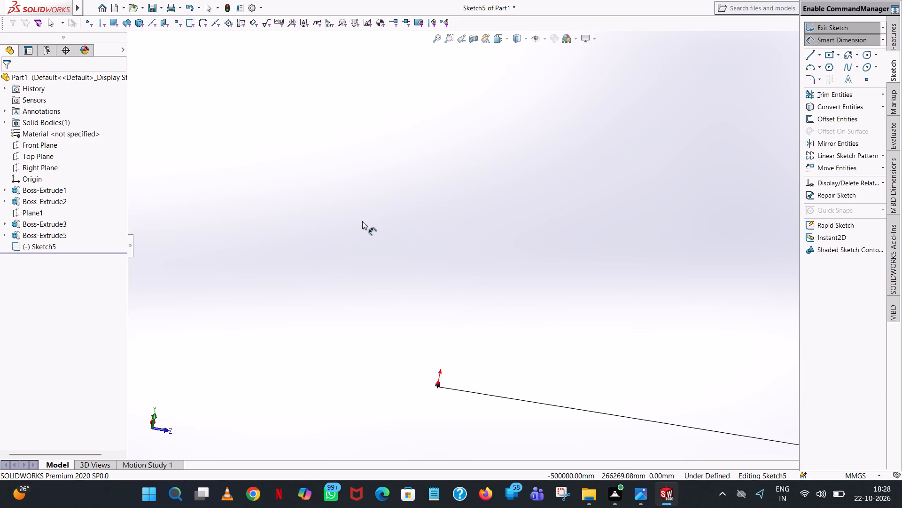
{"action": "scroll", "coordinate": [362, 221], "scroll_direction": "down", "scroll_amount": 2}
{"action": "scroll", "coordinate": [491, 431], "scroll_direction": "down", "scroll_amount": 1}
{"action": "scroll", "coordinate": [494, 409], "scroll_direction": "up", "scroll_amount": 9}
{"action": "scroll", "coordinate": [565, 341], "scroll_direction": "down", "scroll_amount": 5}
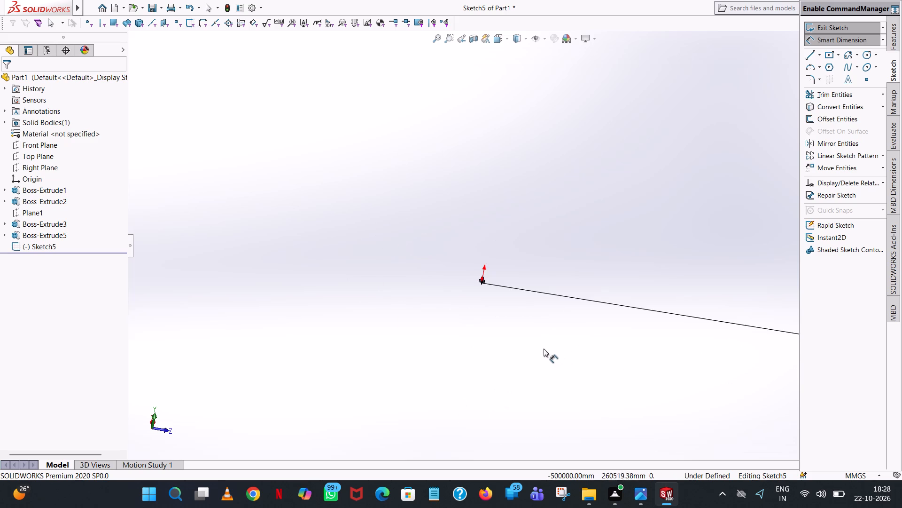
{"action": "scroll", "coordinate": [503, 331], "scroll_direction": "up", "scroll_amount": 1}
{"action": "scroll", "coordinate": [488, 310], "scroll_direction": "down", "scroll_amount": 9}
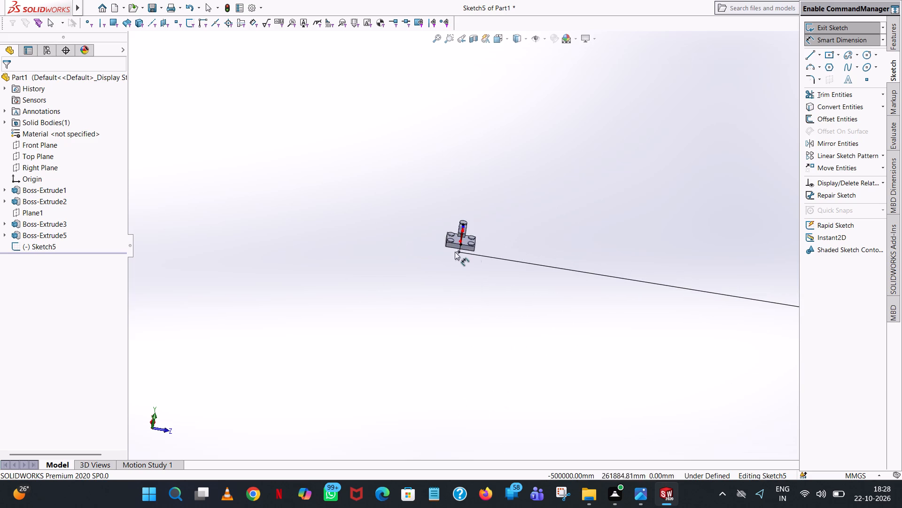
{"action": "scroll", "coordinate": [457, 249], "scroll_direction": "down", "scroll_amount": 5}
{"action": "scroll", "coordinate": [534, 196], "scroll_direction": "down", "scroll_amount": 5}
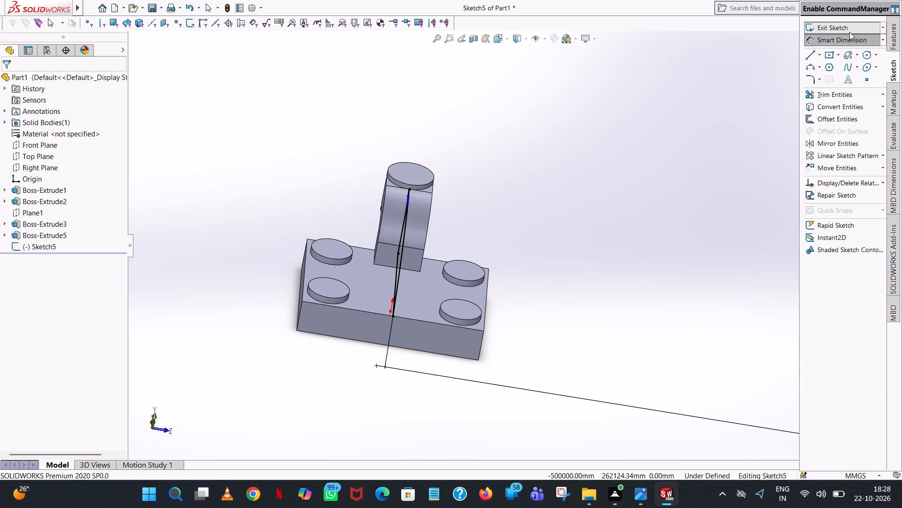
Extrude the closed arc profile 12 mm from its mid plane, merged with the block and arm, to form the rib.
{"action": "left_click", "coordinate": [894, 36]}
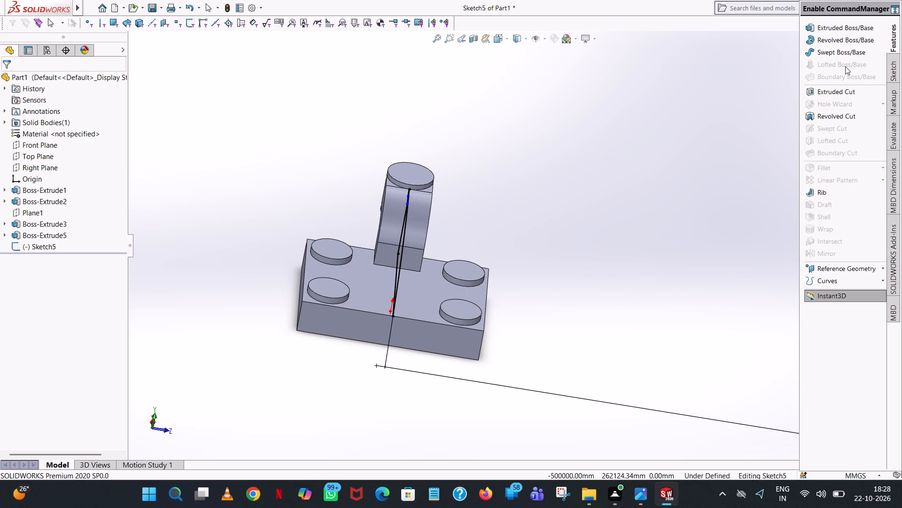
{"action": "left_click", "coordinate": [833, 25]}
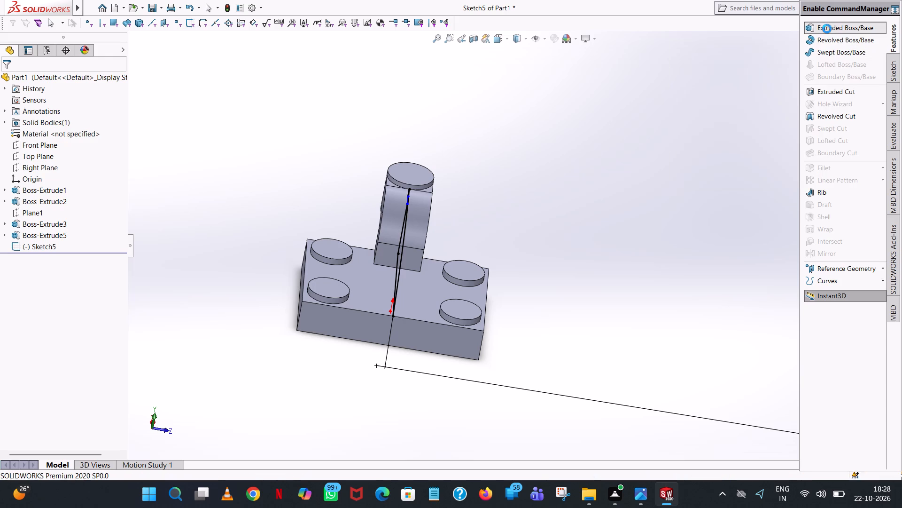
{"action": "middle_click_drag", "start_coordinate": [563, 180], "coordinate": [554, 178]}
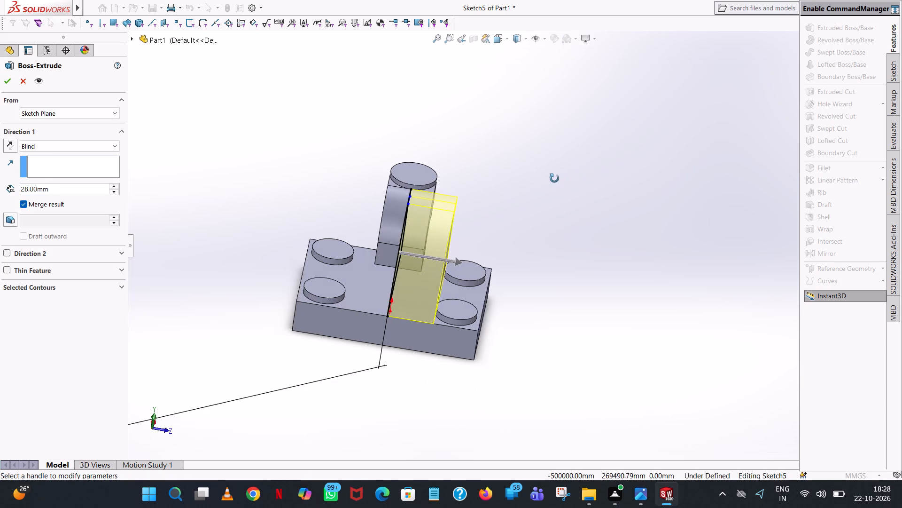
{"action": "middle_click_drag", "start_coordinate": [554, 178], "coordinate": [523, 286]}
{"action": "scroll", "coordinate": [523, 286], "scroll_direction": "up", "scroll_amount": 1}
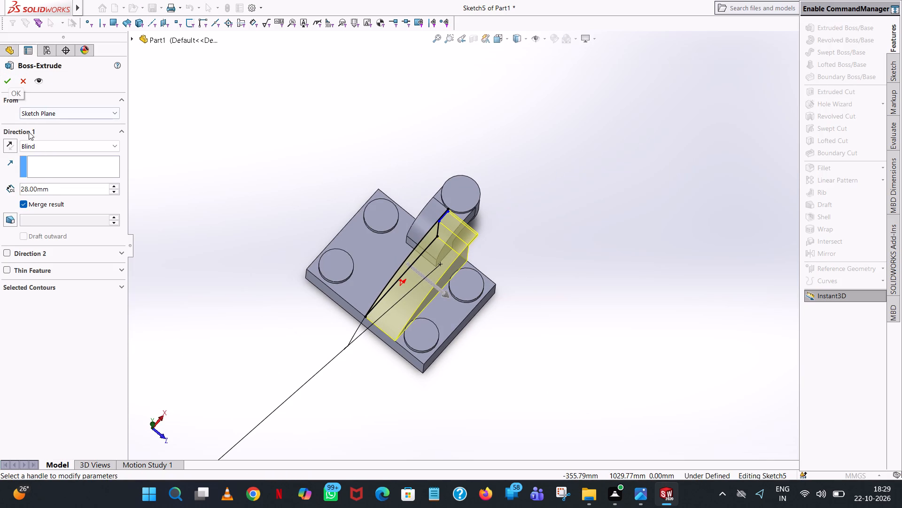
{"action": "left_click", "coordinate": [39, 148]}
{"action": "left_click", "coordinate": [45, 202]}
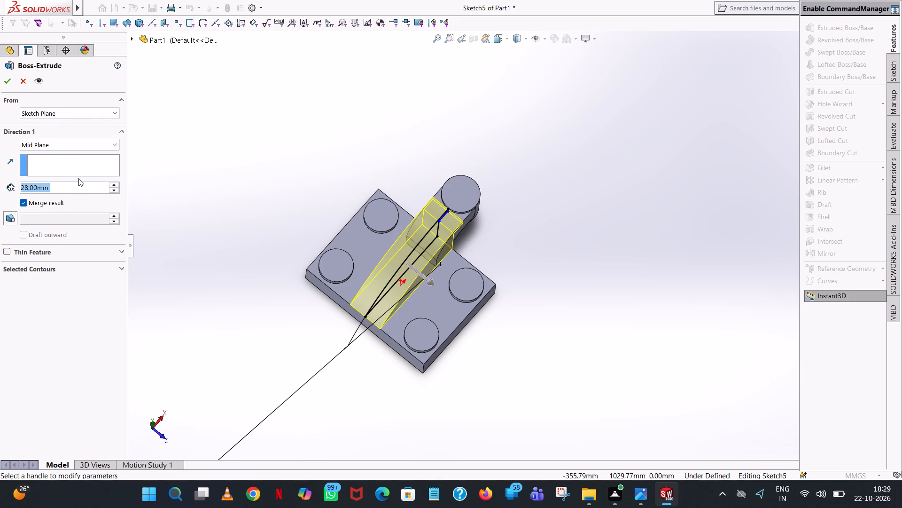
{"action": "type", "text": "12"}
{"action": "key", "text": "Return"}
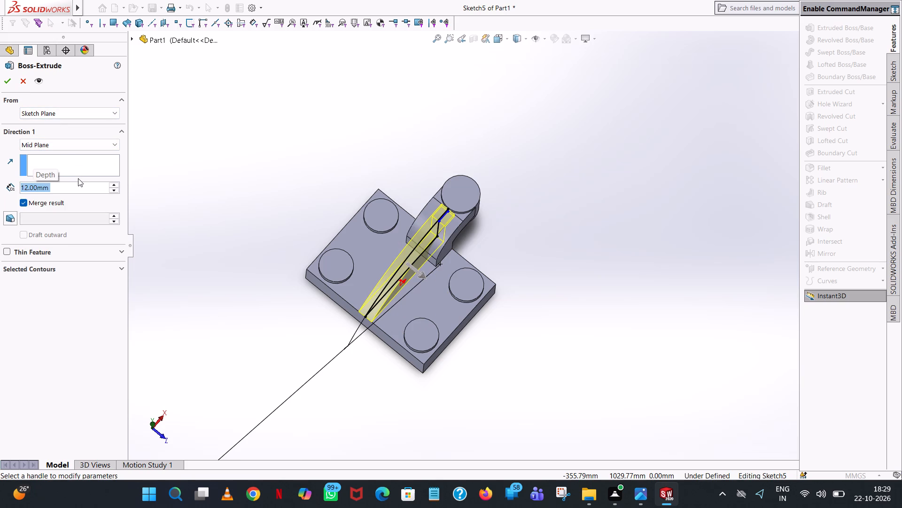
{"action": "middle_click_drag", "start_coordinate": [513, 344], "coordinate": [521, 257]}
{"action": "scroll", "coordinate": [513, 343], "scroll_direction": "down", "scroll_amount": 1}
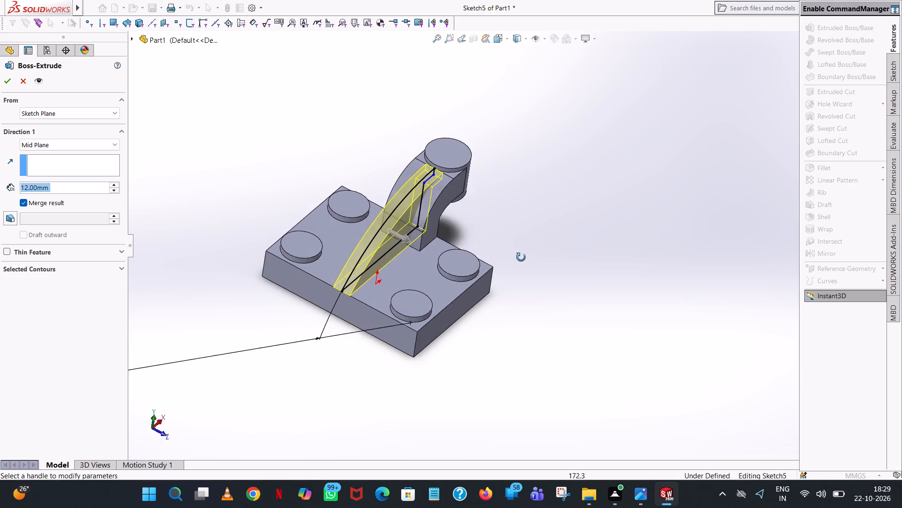
{"action": "middle_click_drag", "start_coordinate": [521, 257], "coordinate": [467, 205]}
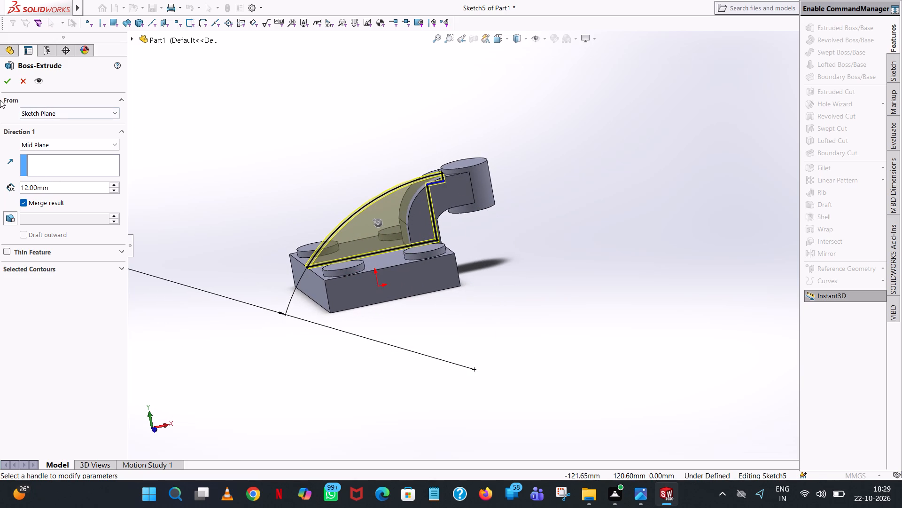
{"action": "left_click", "coordinate": [3, 78]}
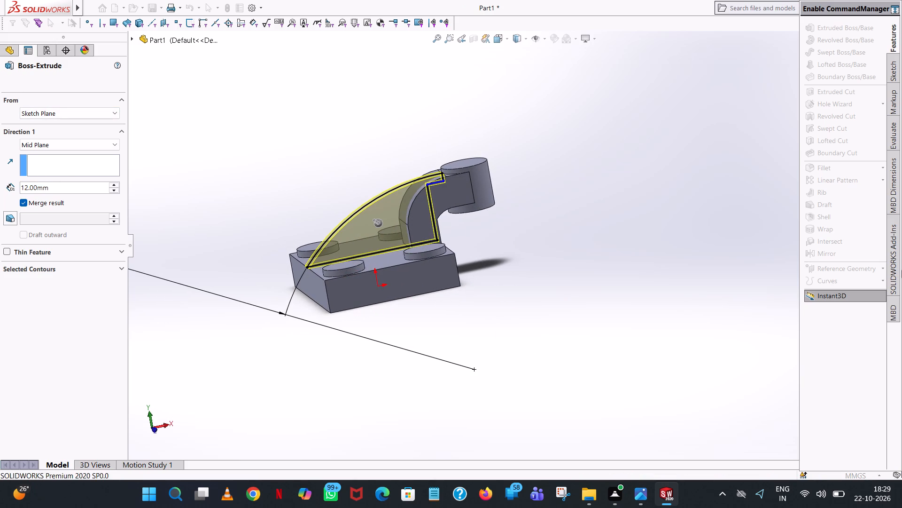
{"action": "left_click", "coordinate": [541, 261]}
Examine the rib from several sides, including where it meets the block, the curved arm and the cylinder.
{"action": "middle_click_drag", "start_coordinate": [538, 259], "coordinate": [491, 227]}
{"action": "scroll", "coordinate": [556, 232], "scroll_direction": "up", "scroll_amount": 1}
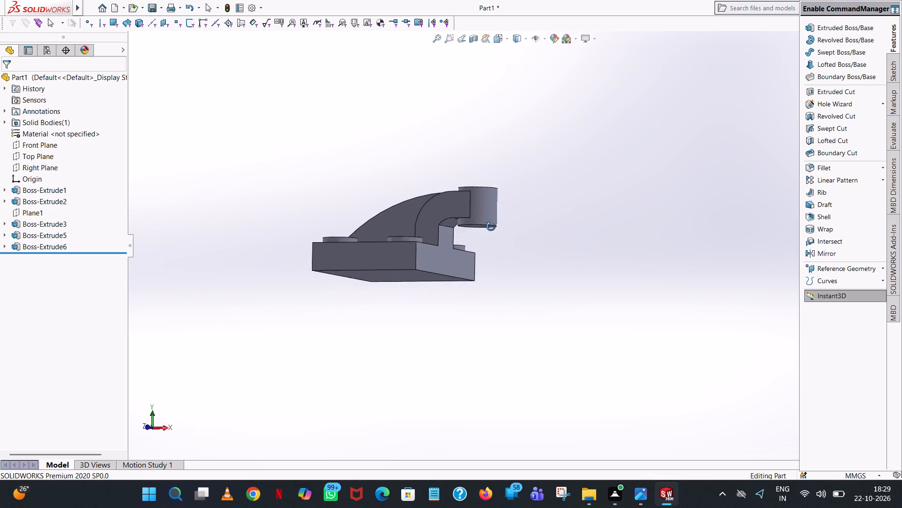
{"action": "middle_click_drag", "start_coordinate": [491, 227], "coordinate": [531, 271]}
{"action": "scroll", "coordinate": [535, 274], "scroll_direction": "up", "scroll_amount": 1}
{"action": "scroll", "coordinate": [470, 222], "scroll_direction": "down", "scroll_amount": 2}
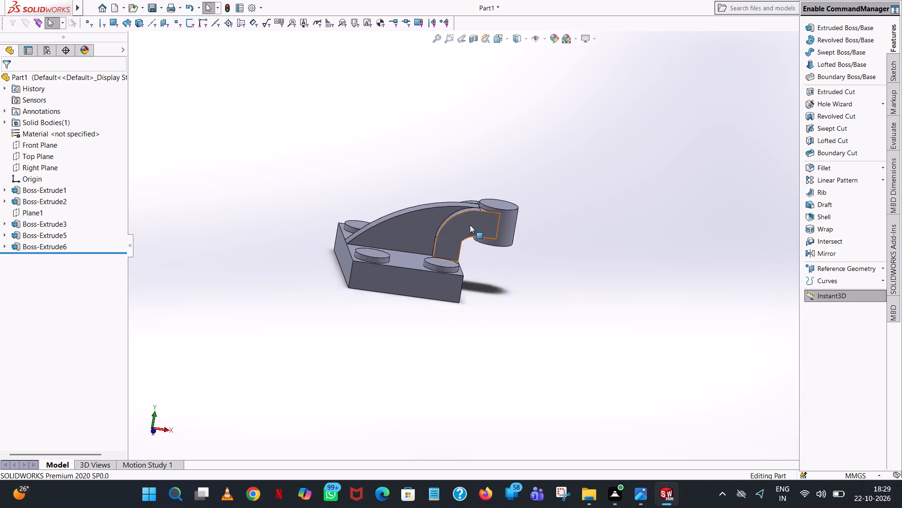
{"action": "scroll", "coordinate": [470, 225], "scroll_direction": "down", "scroll_amount": 5}
{"action": "middle_click_drag", "start_coordinate": [471, 229], "coordinate": [486, 285]}
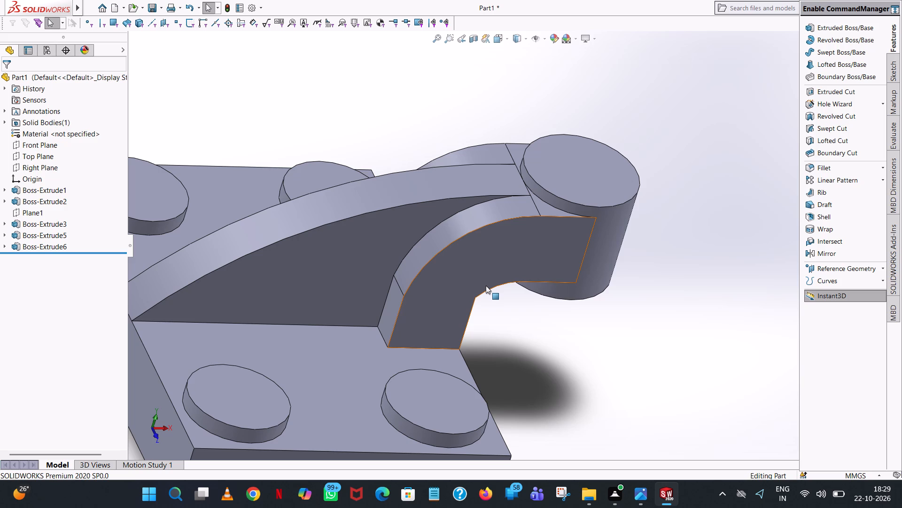
{"action": "scroll", "coordinate": [544, 383], "scroll_direction": "up", "scroll_amount": 6}
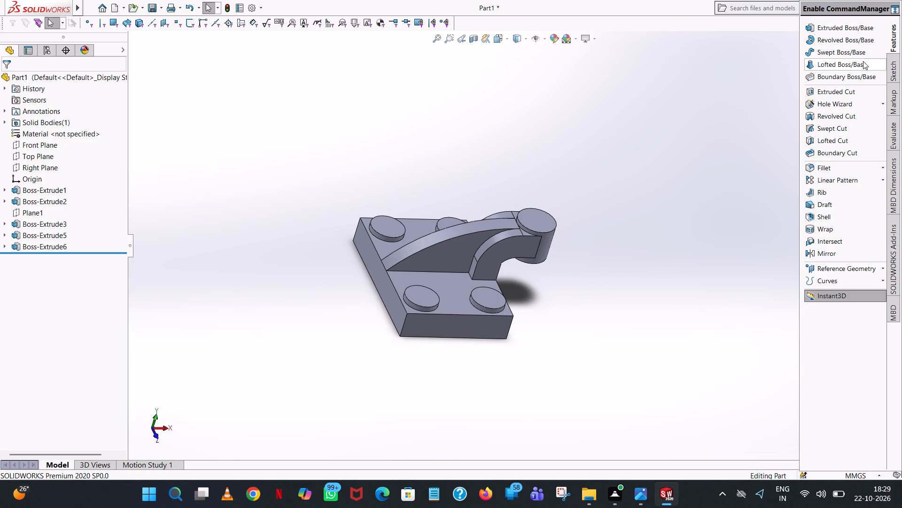
Start an Extruded Cut sketch on the top of the front boss nearest the cylinder and draw a concentric 7 mm radius circle.
{"action": "left_click", "coordinate": [840, 94]}
{"action": "left_click", "coordinate": [492, 302]}
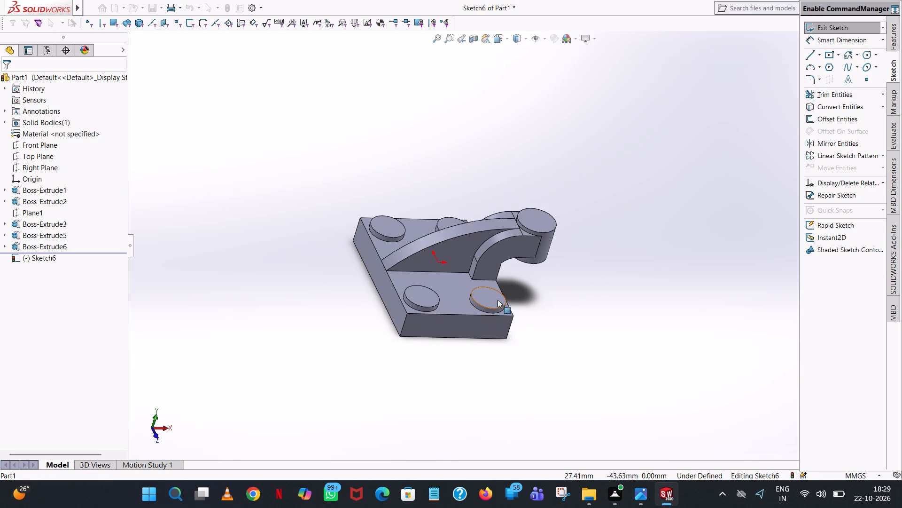
{"action": "left_click", "coordinate": [868, 55]}
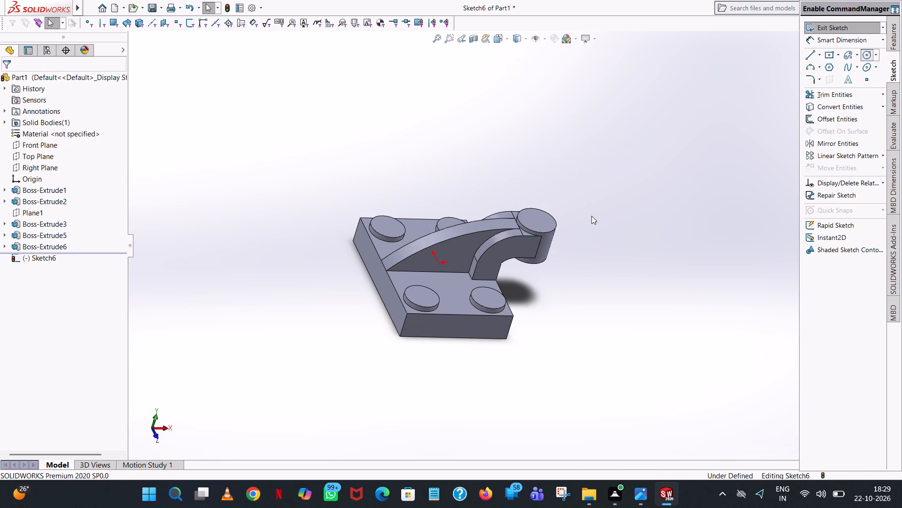
{"action": "middle_click_drag", "start_coordinate": [499, 328], "coordinate": [489, 431]}
{"action": "scroll", "coordinate": [511, 286], "scroll_direction": "down", "scroll_amount": 6}
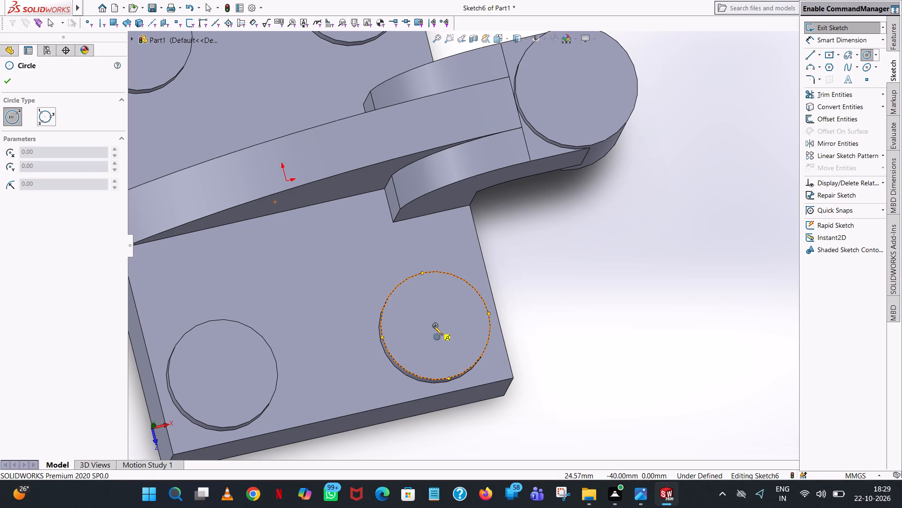
{"action": "left_click", "coordinate": [435, 326]}
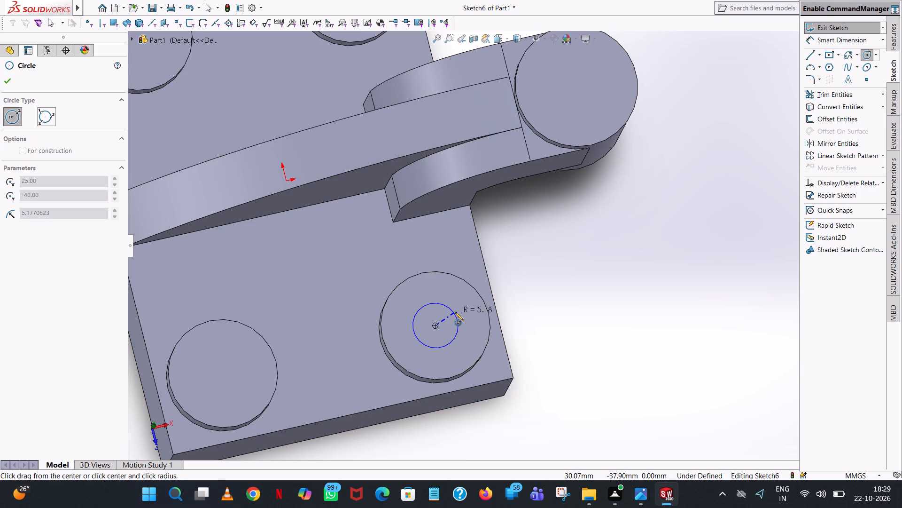
{"action": "left_click", "coordinate": [455, 312]}
{"action": "key", "text": "7"}
{"action": "key", "text": "Return"}
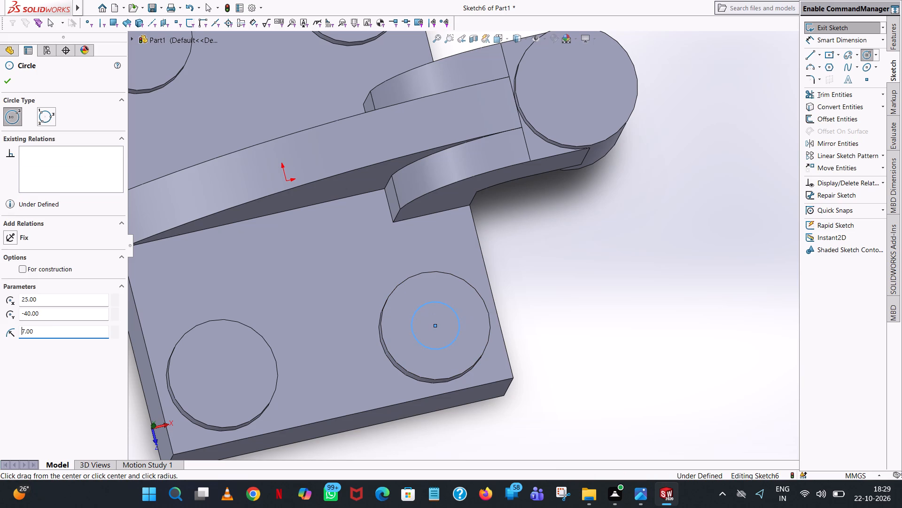
Sketch a 7 mm radius circle concentric with the front boss farthest from the cylinder.
{"action": "scroll", "coordinate": [455, 312], "scroll_direction": "up", "scroll_amount": 2}
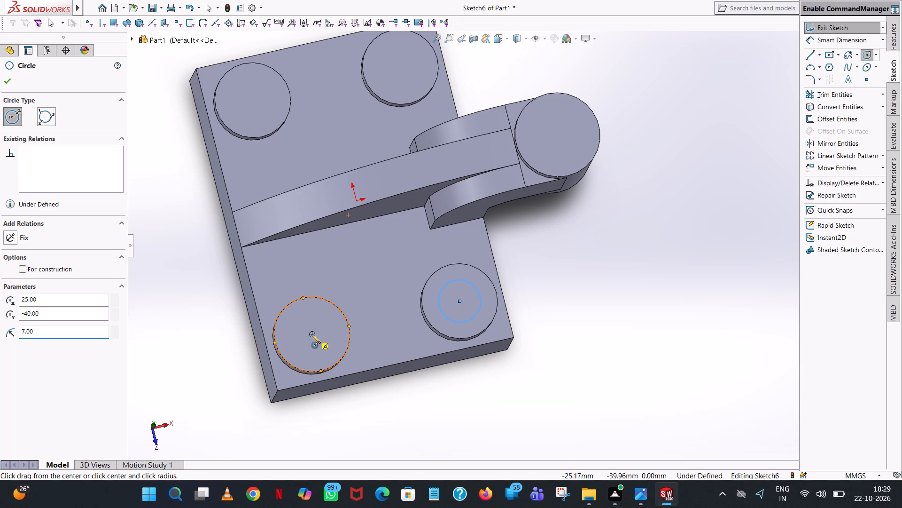
{"action": "left_click", "coordinate": [311, 334]}
{"action": "left_click", "coordinate": [329, 319]}
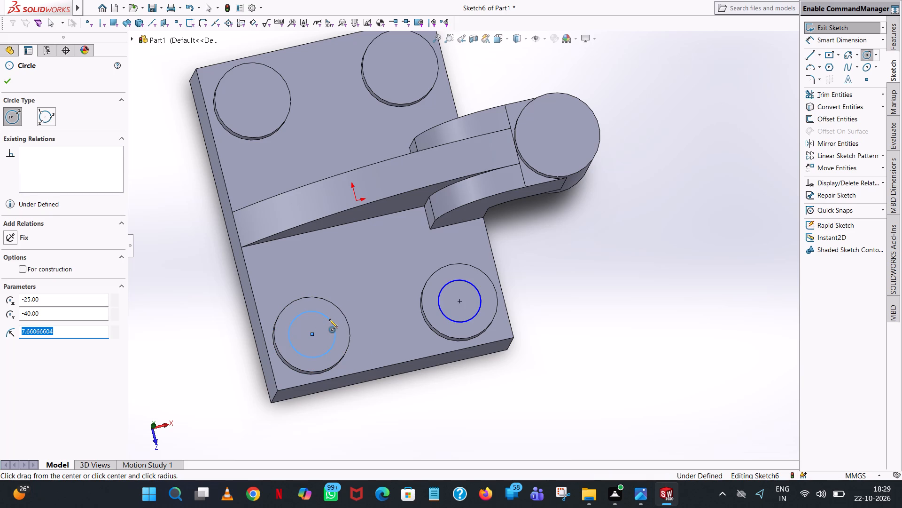
{"action": "key", "text": "7"}
{"action": "key", "text": "Return"}
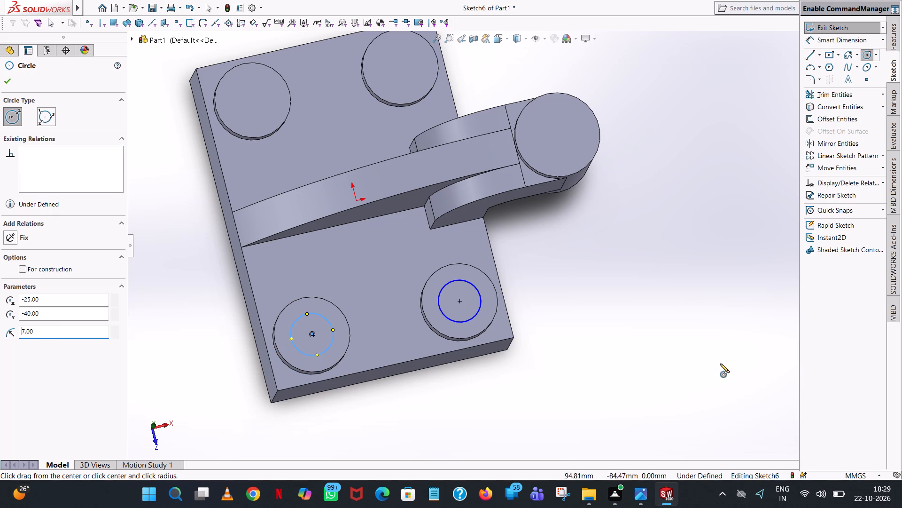
Sketch a 7 mm radius circle concentric with the rear boss nearest the cylinder.
{"action": "scroll", "coordinate": [408, 66], "scroll_direction": "up", "scroll_amount": 2}
{"action": "scroll", "coordinate": [470, 139], "scroll_direction": "down", "scroll_amount": 3}
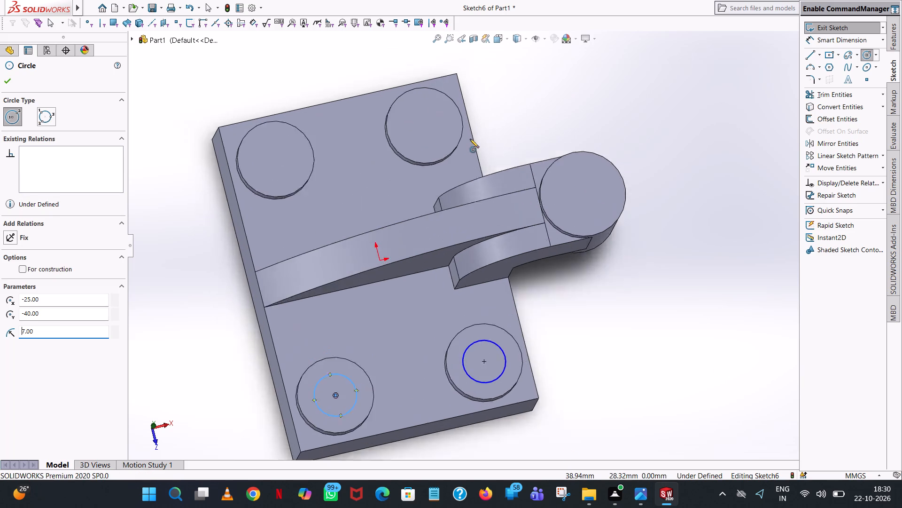
{"action": "scroll", "coordinate": [470, 139], "scroll_direction": "down", "scroll_amount": 2}
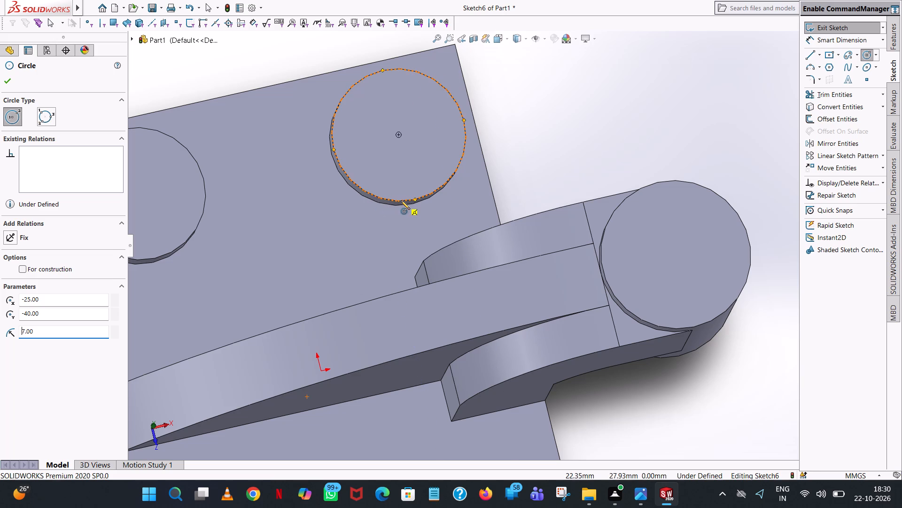
{"action": "left_click", "coordinate": [399, 135]}
{"action": "left_click", "coordinate": [435, 123]}
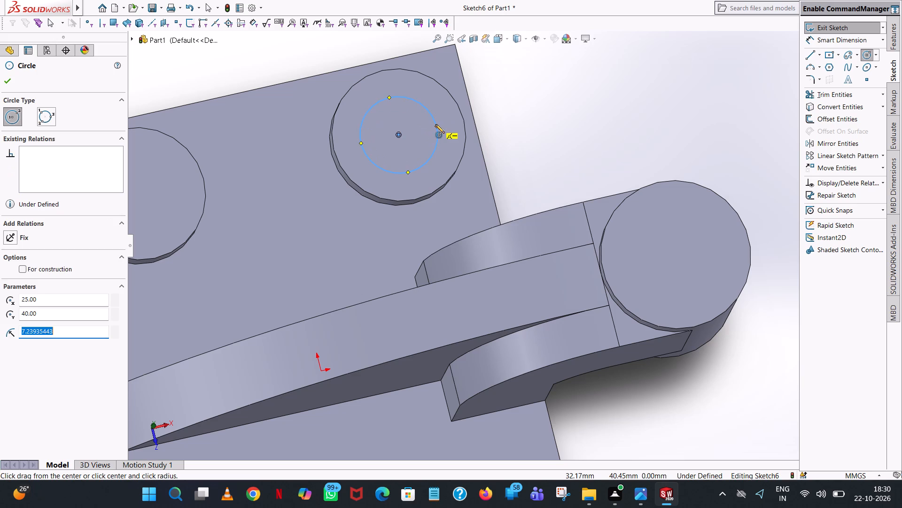
{"action": "key", "text": "7"}
{"action": "key", "text": "Return"}
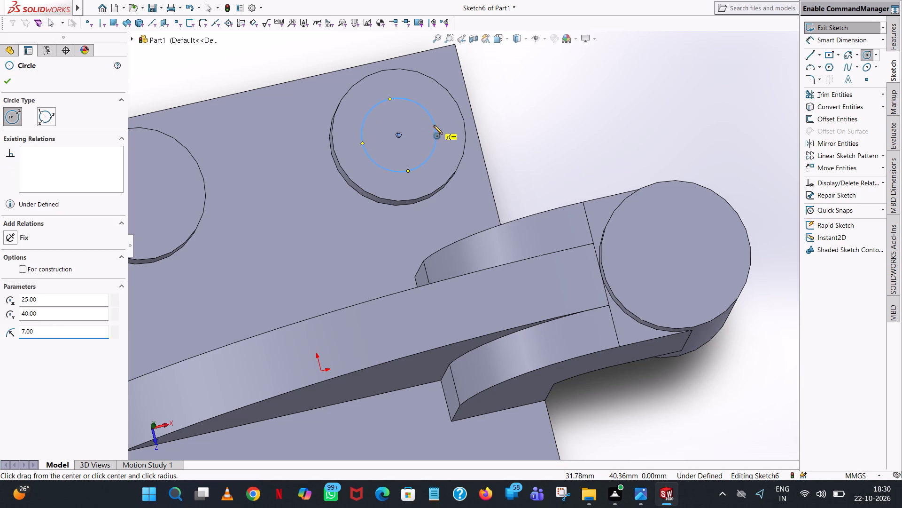
Sketch a 7 mm radius circle concentric with the rear boss farthest from the cylinder and finish the Circle command.
{"action": "scroll", "coordinate": [365, 171], "scroll_direction": "up", "scroll_amount": 5}
{"action": "scroll", "coordinate": [343, 231], "scroll_direction": "down", "scroll_amount": 5}
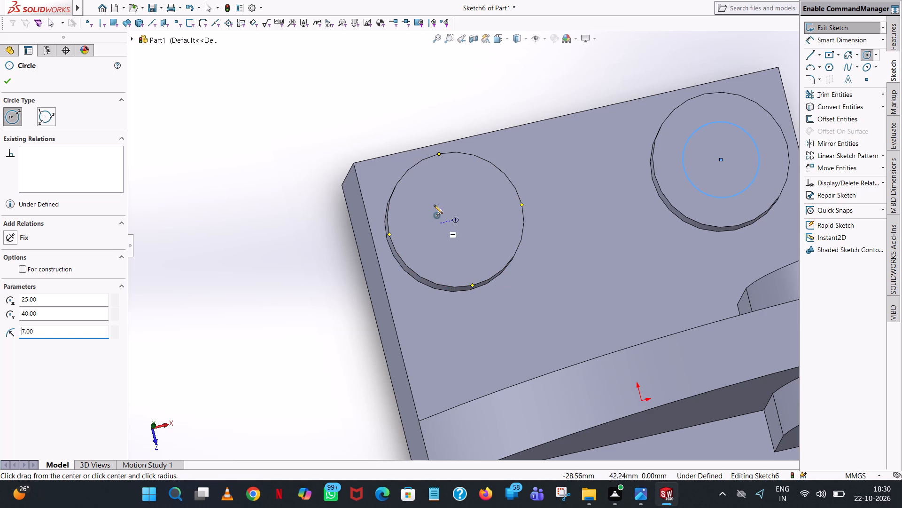
{"action": "left_click", "coordinate": [455, 218]}
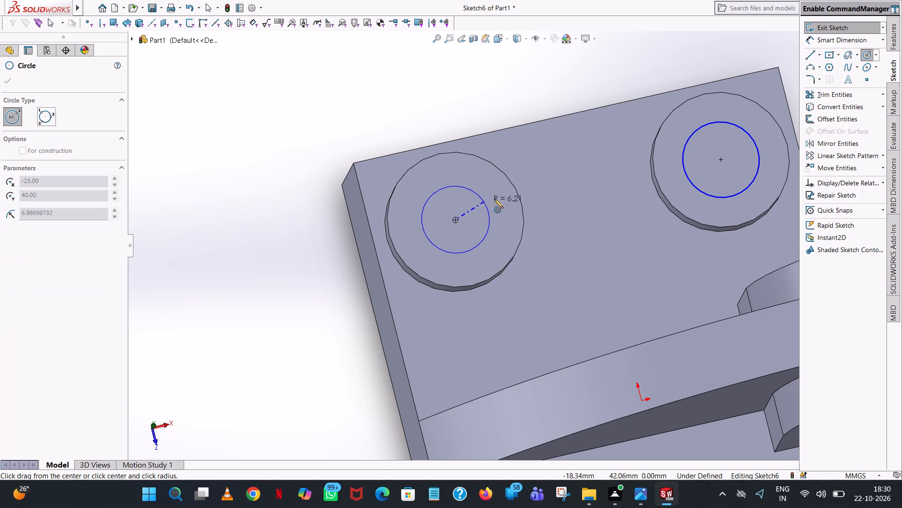
{"action": "left_click", "coordinate": [495, 198]}
{"action": "key", "text": "7"}
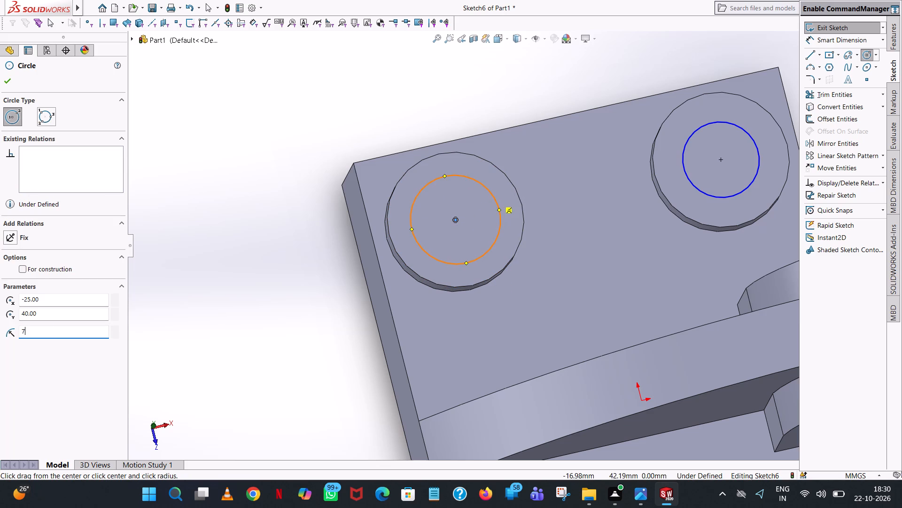
{"action": "key", "text": "Return"}
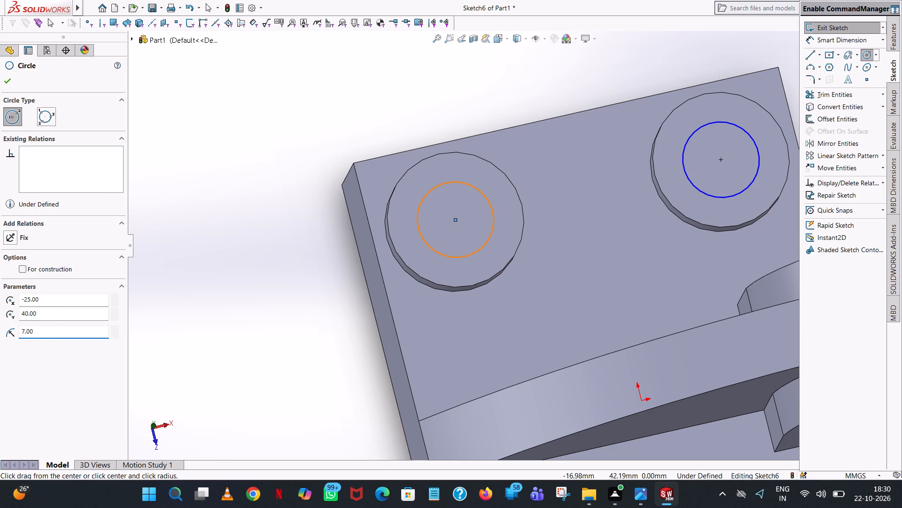
{"action": "scroll", "coordinate": [495, 198], "scroll_direction": "up", "scroll_amount": 4}
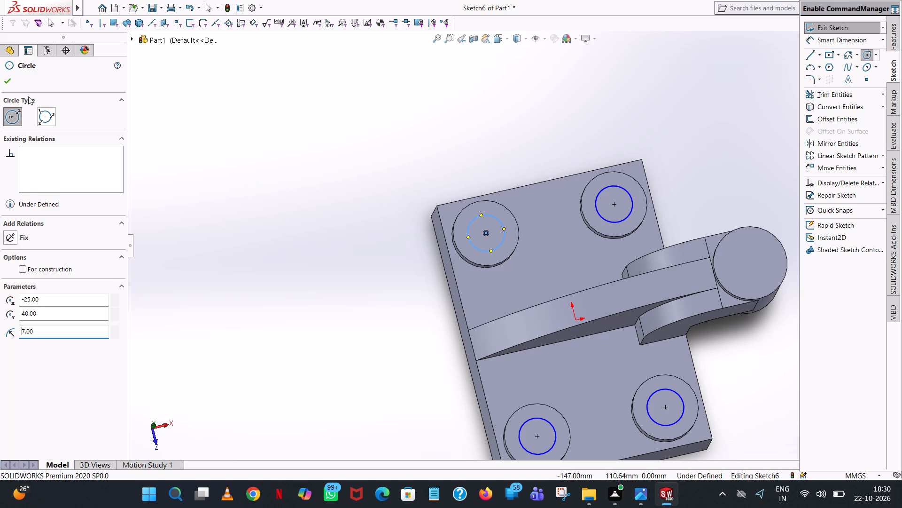
{"action": "left_click", "coordinate": [9, 79]}
{"action": "left_click", "coordinate": [486, 140]}
Dimension the two rear boss circles with a 14 mm diameter each.
{"action": "scroll", "coordinate": [595, 206], "scroll_direction": "up", "scroll_amount": 3}
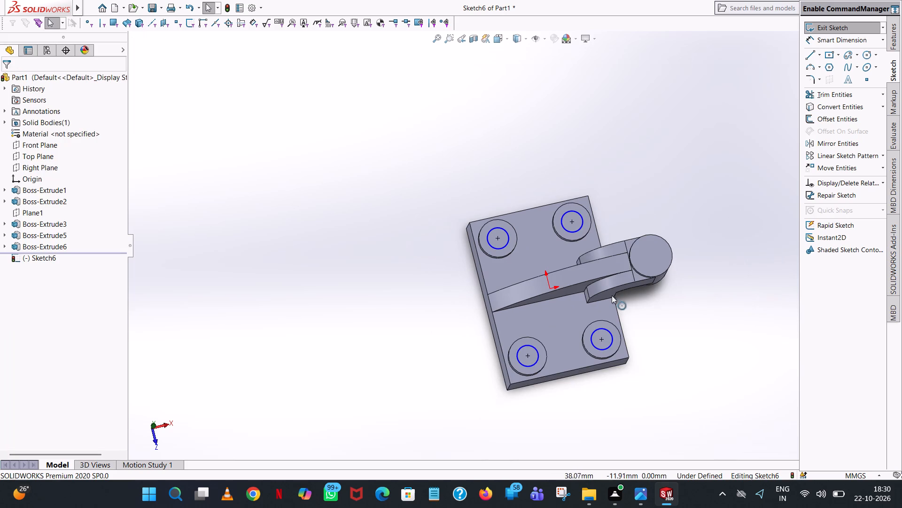
{"action": "left_click", "coordinate": [850, 38]}
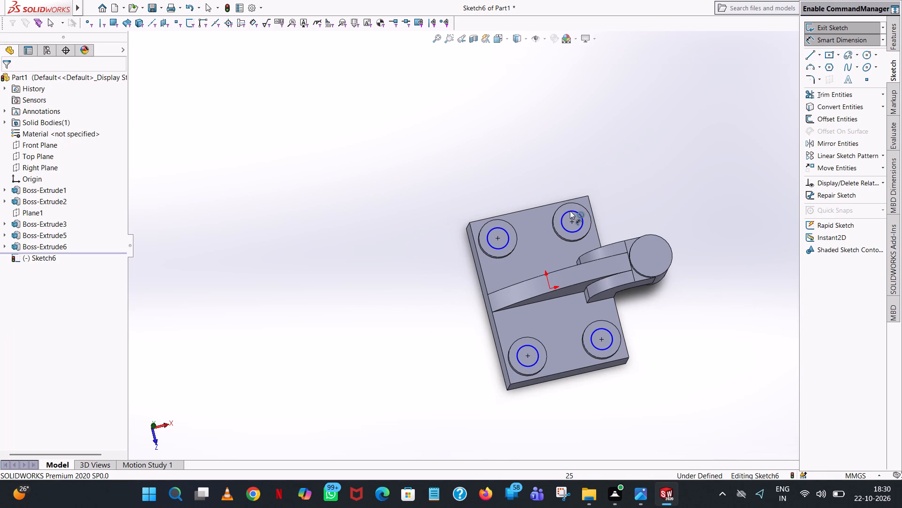
{"action": "left_click", "coordinate": [570, 212]}
{"action": "left_click", "coordinate": [570, 149]}
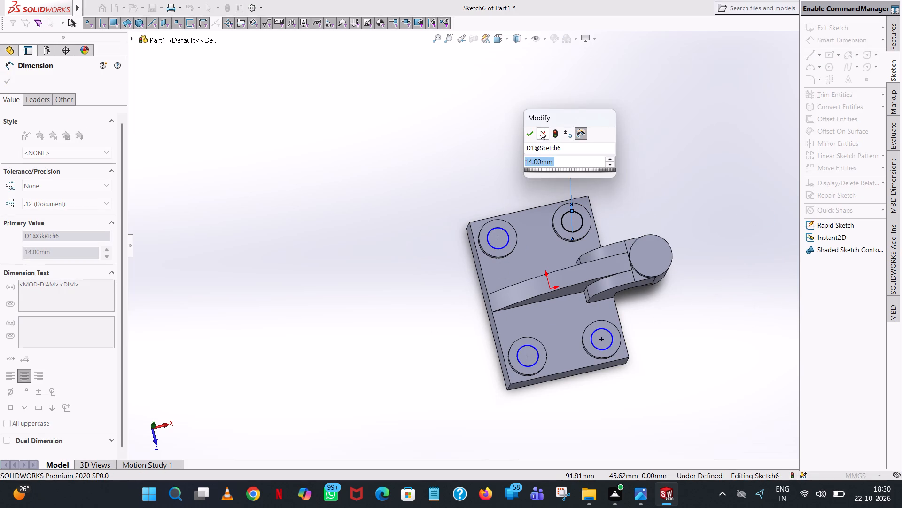
{"action": "left_click", "coordinate": [528, 132]}
{"action": "left_click", "coordinate": [369, 172]}
{"action": "left_click", "coordinate": [488, 242]}
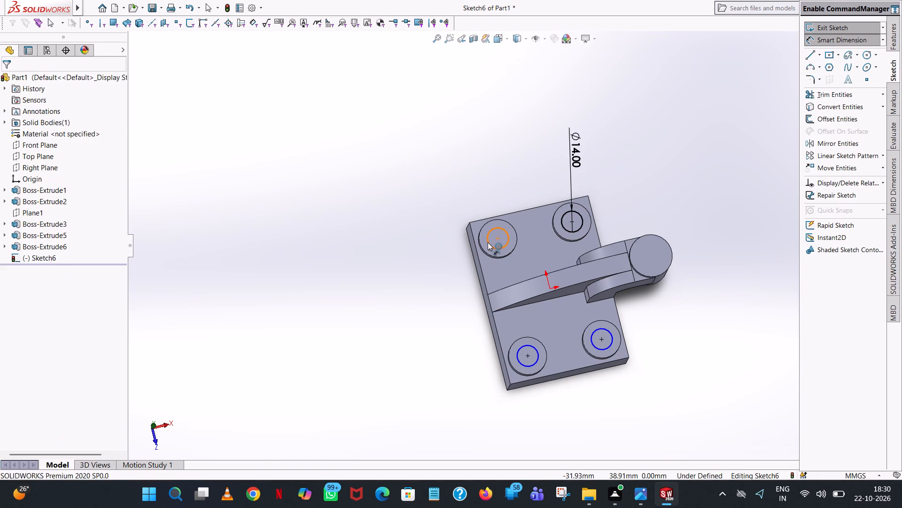
{"action": "left_click", "coordinate": [361, 234]}
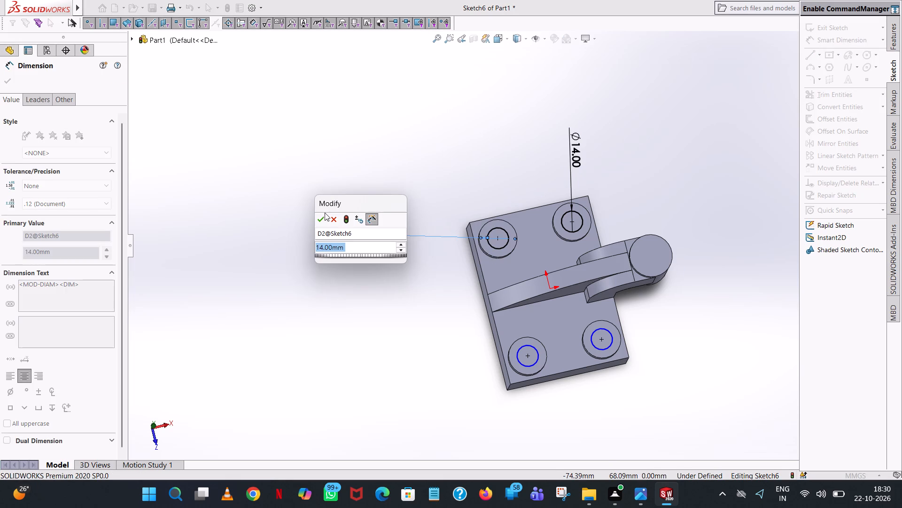
{"action": "left_click", "coordinate": [320, 216]}
{"action": "left_click", "coordinate": [522, 122]}
Dimension the two front boss circles with a 14 mm diameter each and finish dimensioning.
{"action": "left_click", "coordinate": [524, 366]}
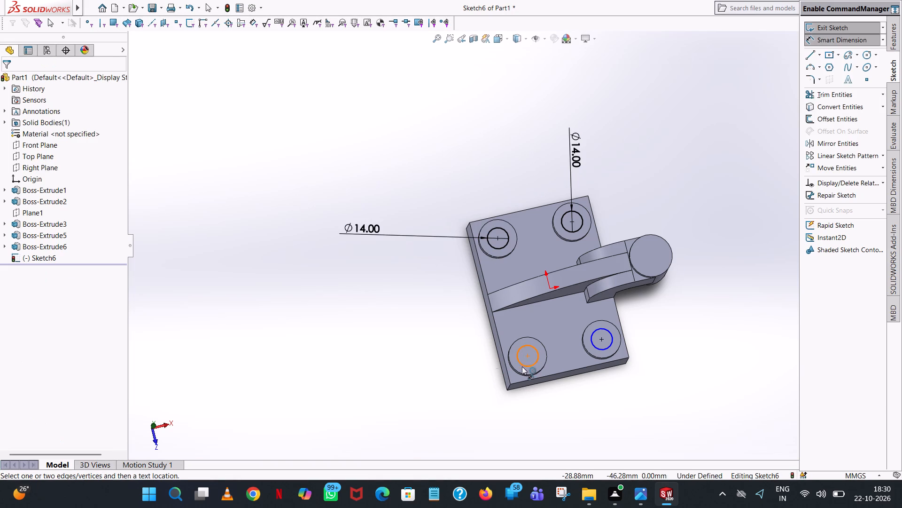
{"action": "left_click", "coordinate": [392, 367]}
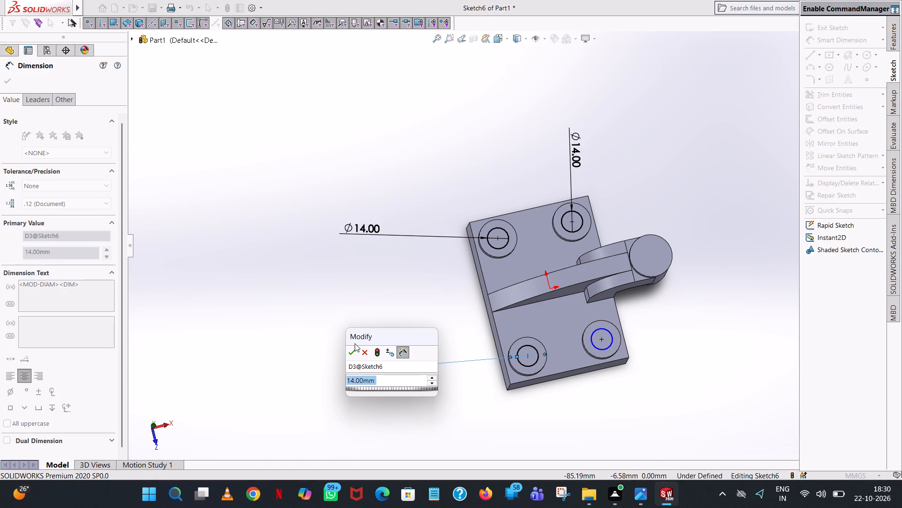
{"action": "left_click", "coordinate": [346, 352]}
{"action": "left_click", "coordinate": [668, 142]}
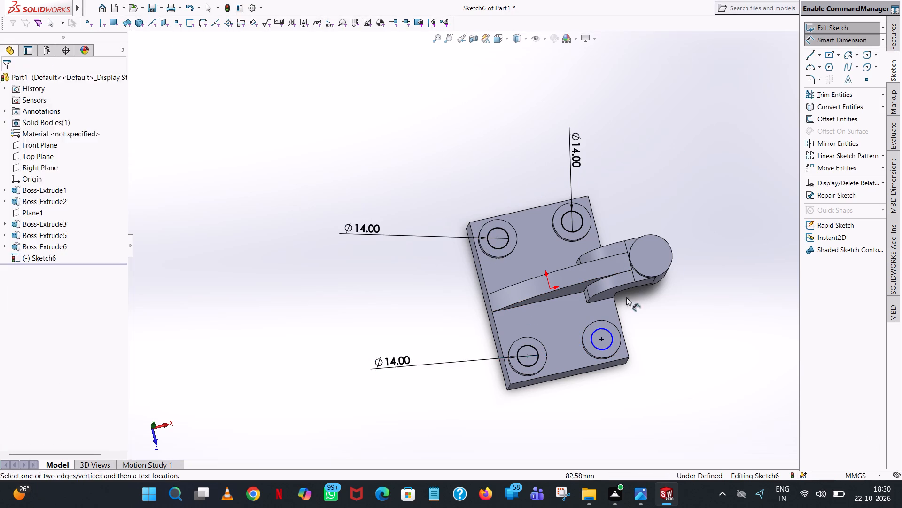
{"action": "left_click", "coordinate": [614, 341]}
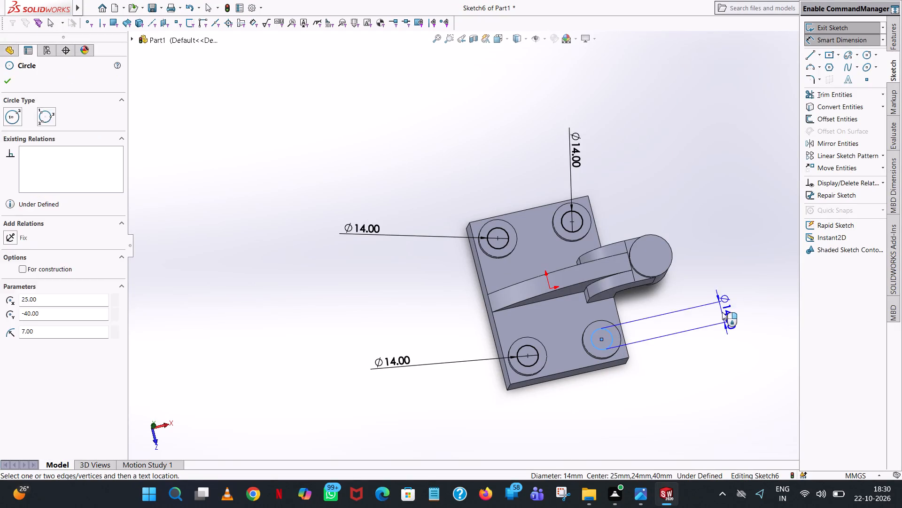
{"action": "left_click", "coordinate": [722, 312]}
{"action": "left_click", "coordinate": [682, 294]}
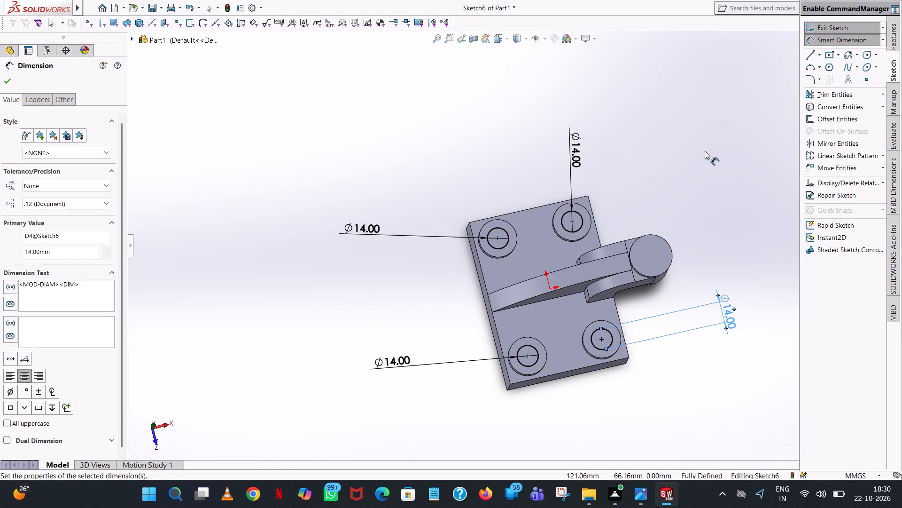
{"action": "left_click", "coordinate": [705, 151]}
Extrude-cut the four circles downward from the sketch plane to a blind depth of 60 mm through the bosses and block.
{"action": "scroll", "coordinate": [669, 392], "scroll_direction": "up", "scroll_amount": 1}
{"action": "middle_click_drag", "start_coordinate": [667, 392], "coordinate": [652, 239]}
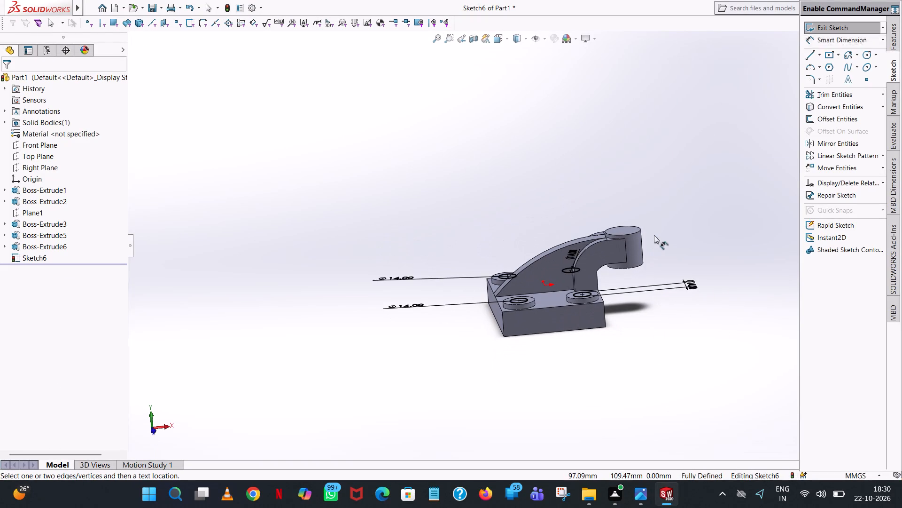
{"action": "left_click", "coordinate": [896, 25]}
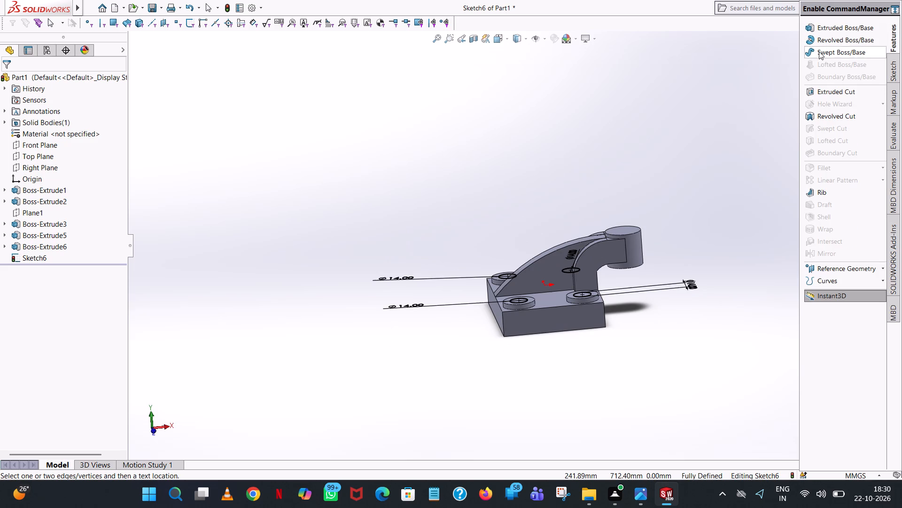
{"action": "left_click", "coordinate": [835, 94]}
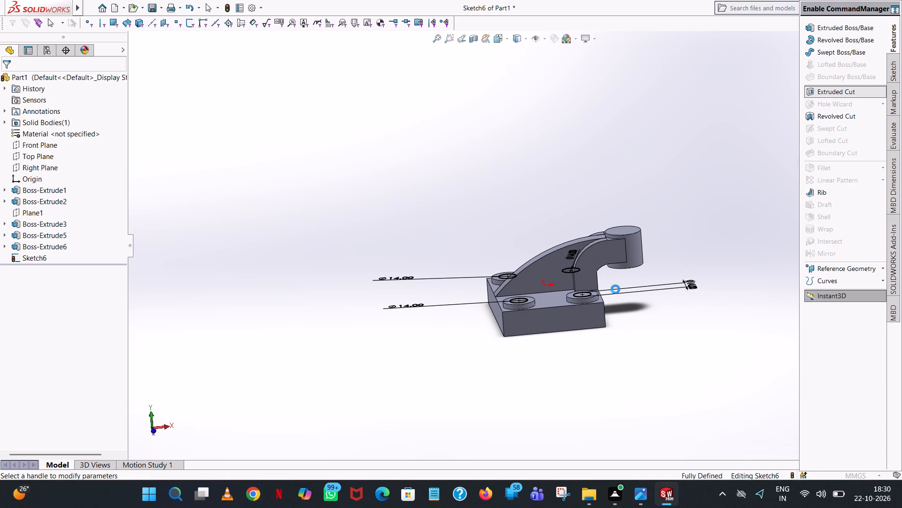
{"action": "left_click_drag", "start_coordinate": [547, 316], "coordinate": [557, 359]}
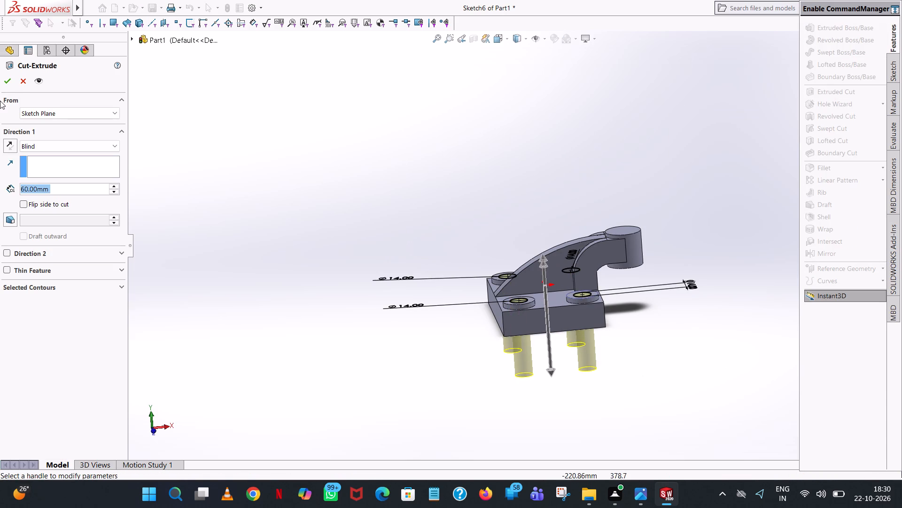
{"action": "left_click", "coordinate": [0, 80]}
{"action": "left_click", "coordinate": [3, 80]}
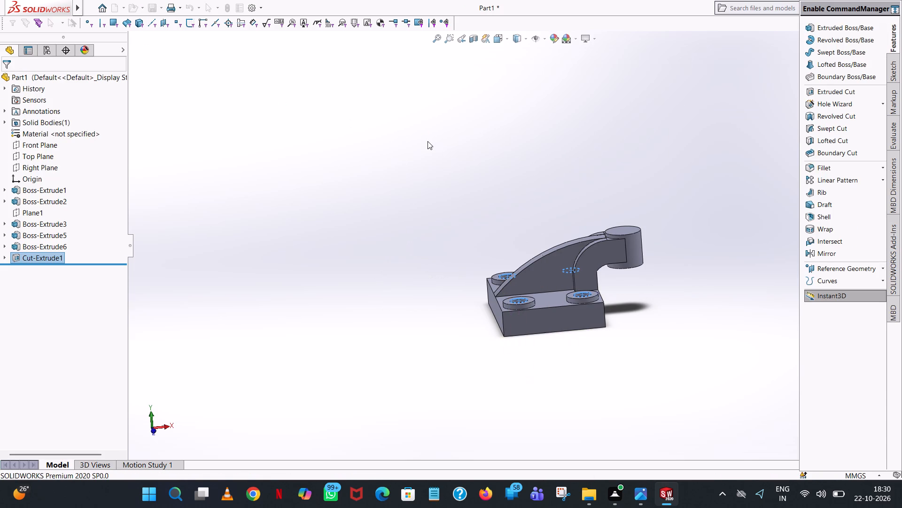
{"action": "left_click", "coordinate": [604, 143]}
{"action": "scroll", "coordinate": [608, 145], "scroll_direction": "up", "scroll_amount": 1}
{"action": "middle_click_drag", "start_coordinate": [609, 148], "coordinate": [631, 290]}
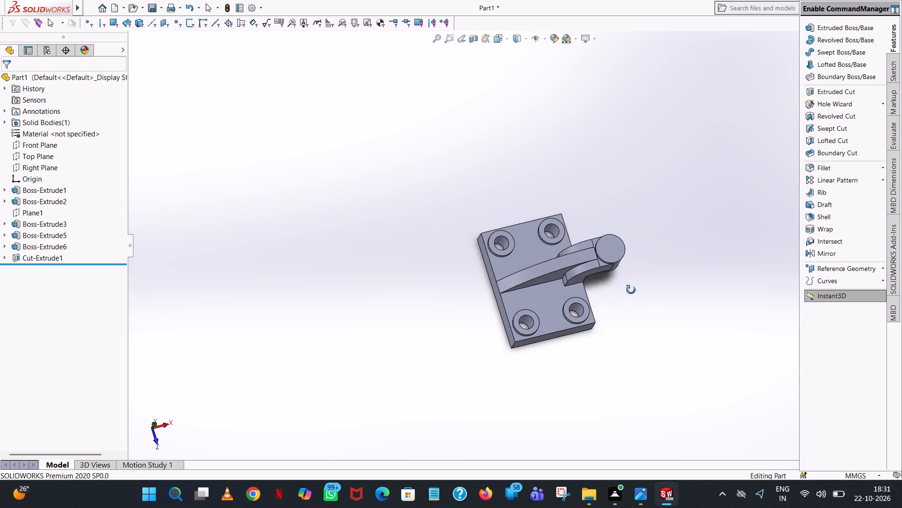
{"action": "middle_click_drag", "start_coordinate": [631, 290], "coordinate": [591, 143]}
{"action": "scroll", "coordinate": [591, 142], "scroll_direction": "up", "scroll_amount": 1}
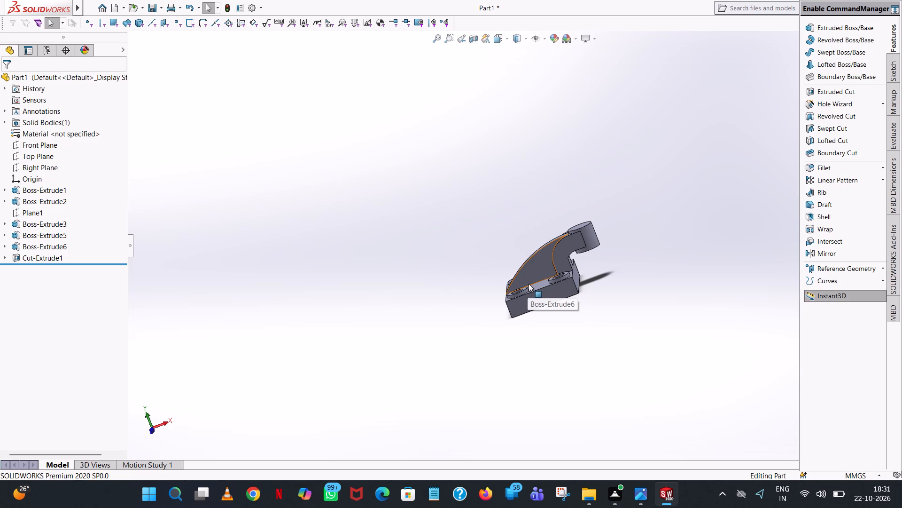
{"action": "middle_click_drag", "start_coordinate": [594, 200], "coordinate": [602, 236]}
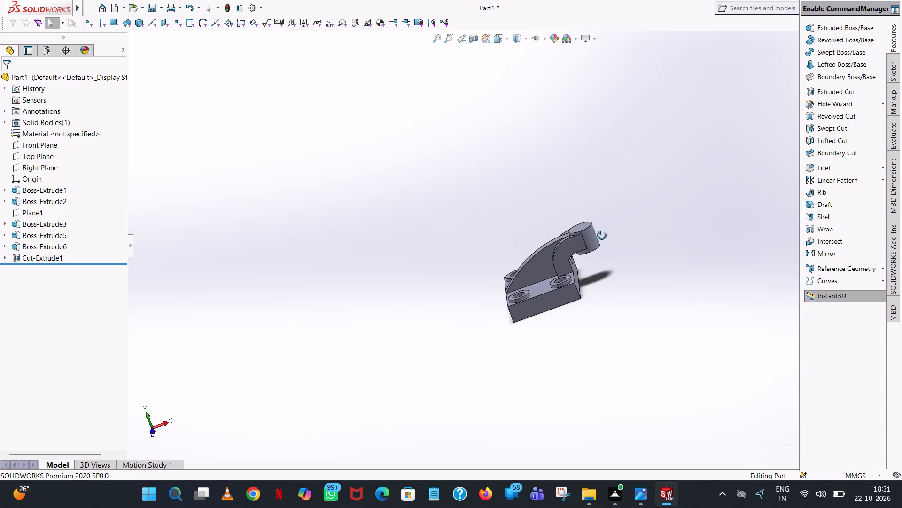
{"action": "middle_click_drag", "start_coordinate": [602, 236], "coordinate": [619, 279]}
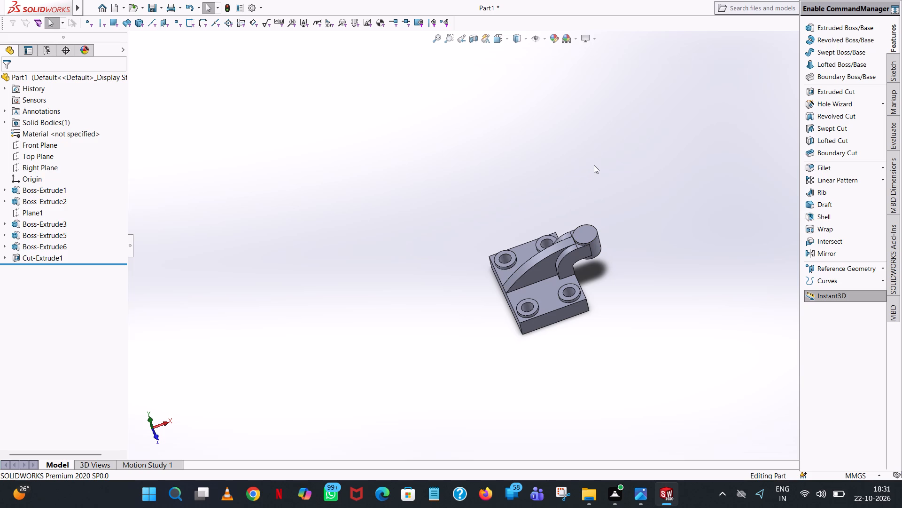
Start an Extruded Boss/Base sketch on the raised cylinder's top face, draw a concentric 10 mm radius circle and finish the Circle command.
{"action": "left_click", "coordinate": [853, 24]}
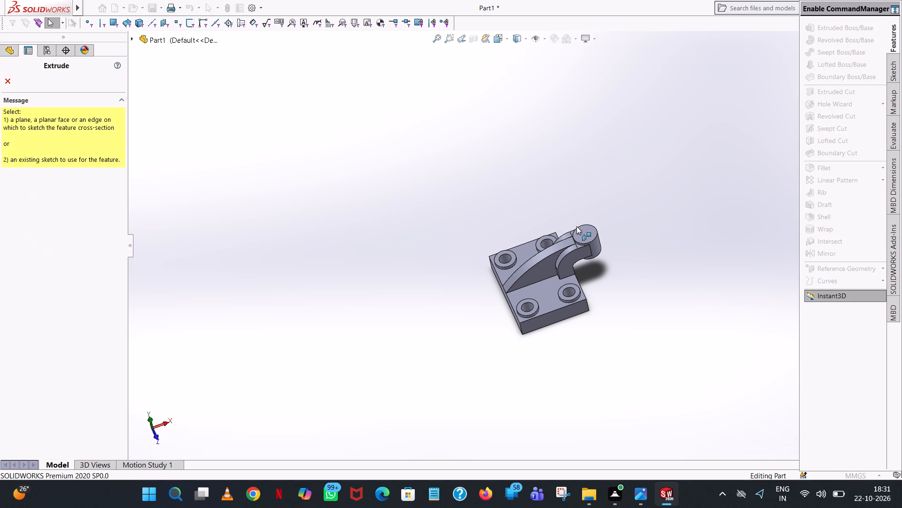
{"action": "left_click", "coordinate": [582, 236]}
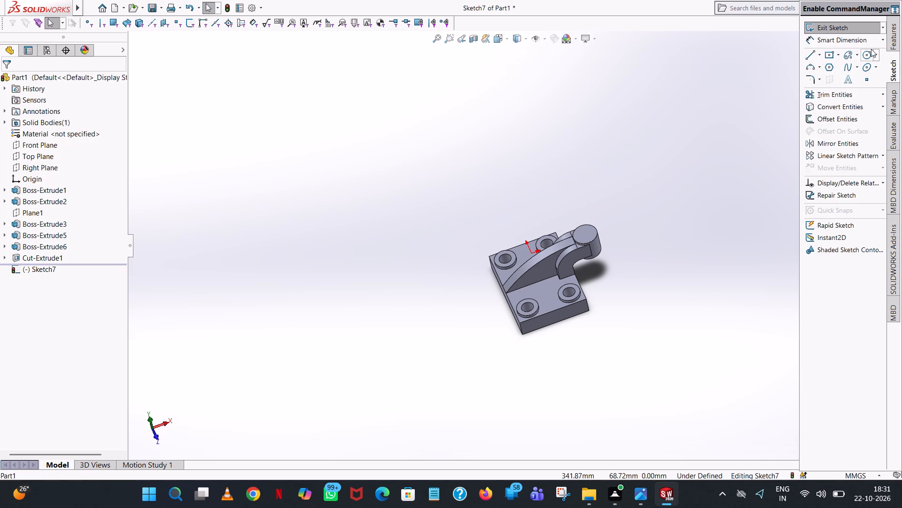
{"action": "left_click", "coordinate": [869, 51]}
{"action": "scroll", "coordinate": [572, 262], "scroll_direction": "down", "scroll_amount": 7}
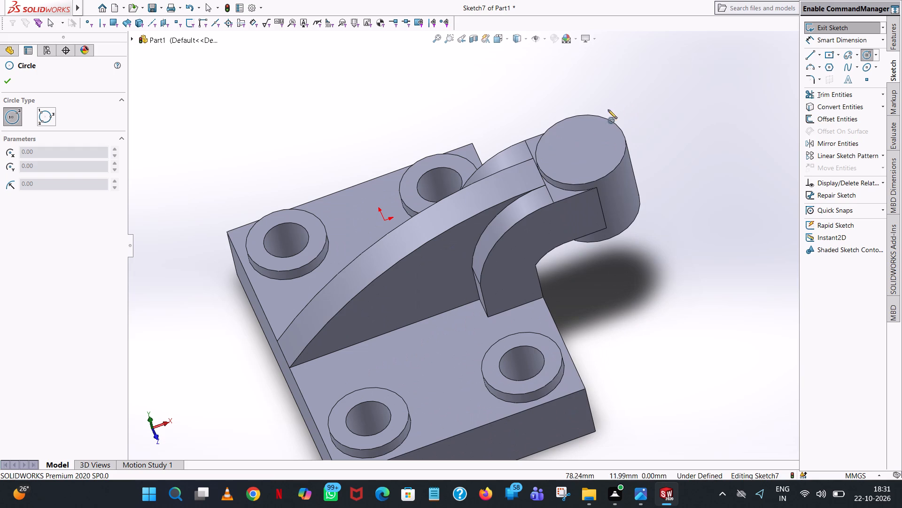
{"action": "left_click", "coordinate": [581, 149]}
{"action": "left_click", "coordinate": [599, 137]}
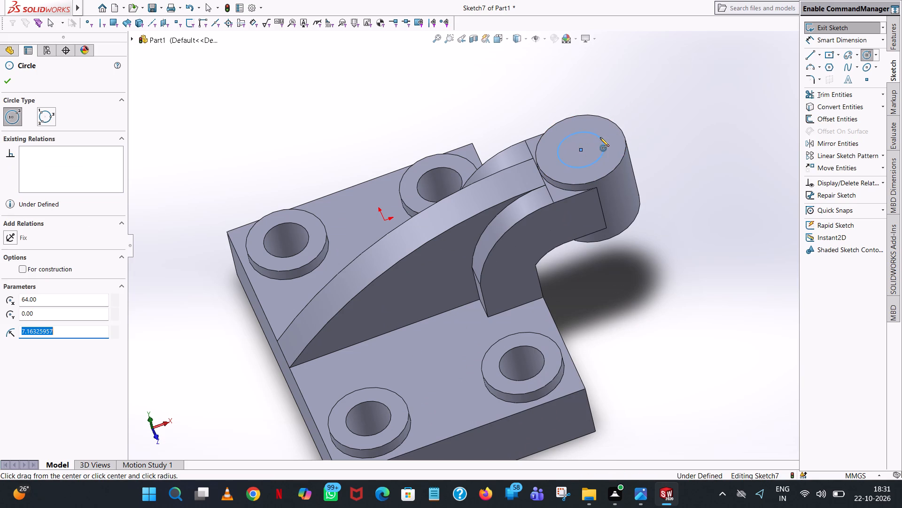
{"action": "type", "text": "10"}
{"action": "key", "text": "Return"}
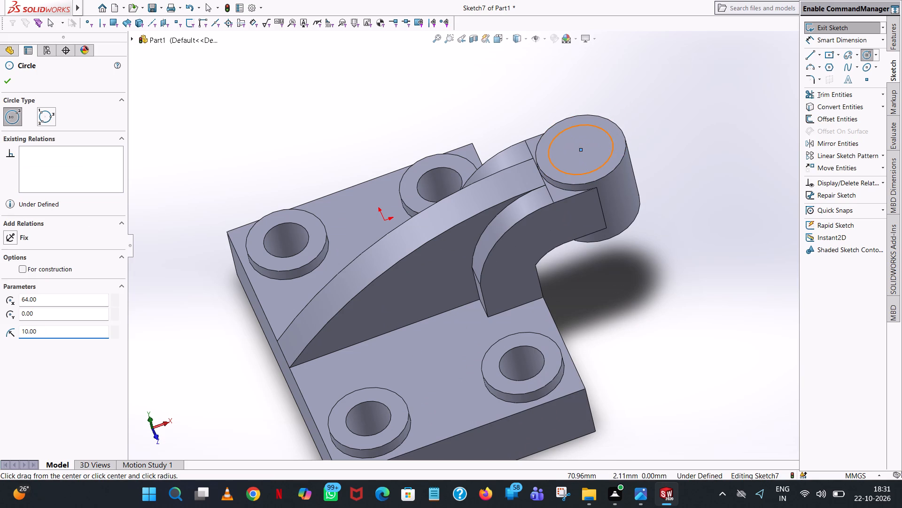
{"action": "right_click", "coordinate": [372, 103]}
{"action": "left_click", "coordinate": [408, 114]}
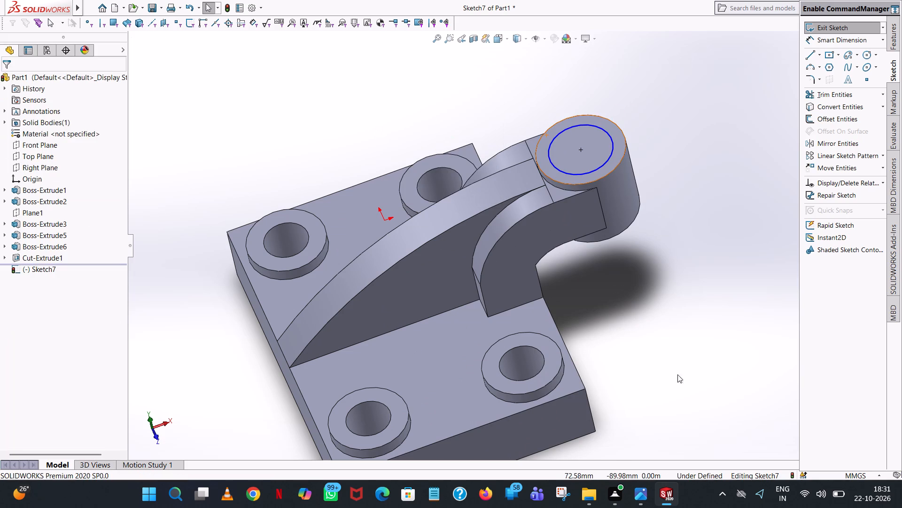
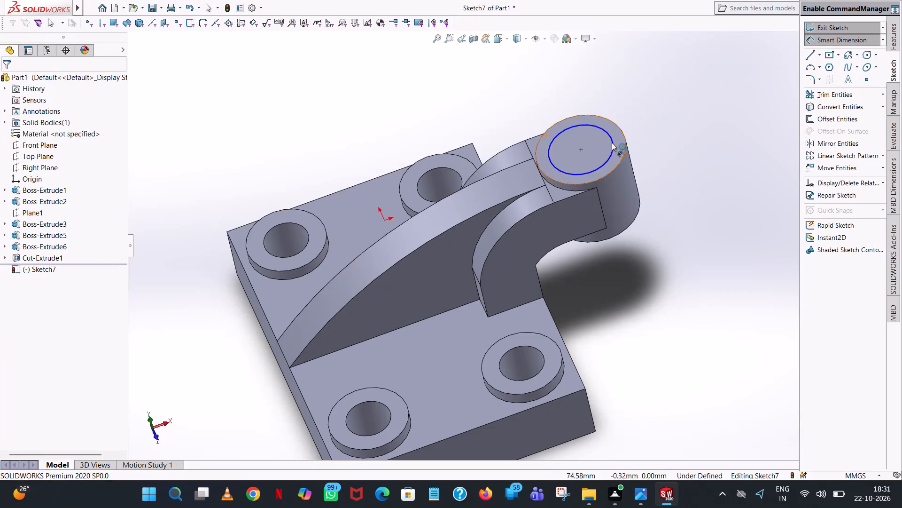
Dimension the concentric circle on the raised cylinder's top face with a 20 mm diameter.
{"action": "left_click", "coordinate": [611, 146]}
{"action": "left_click", "coordinate": [704, 156]}
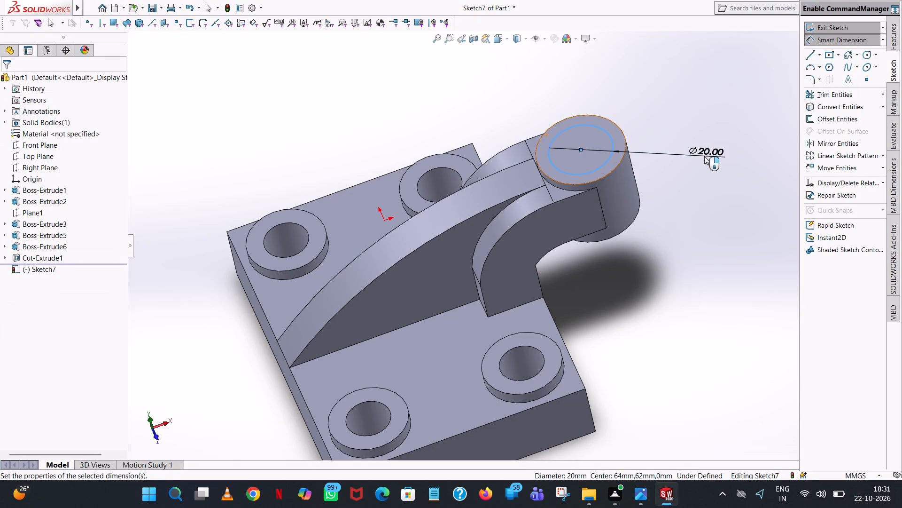
{"action": "left_click", "coordinate": [668, 139]}
{"action": "left_click", "coordinate": [655, 81]}
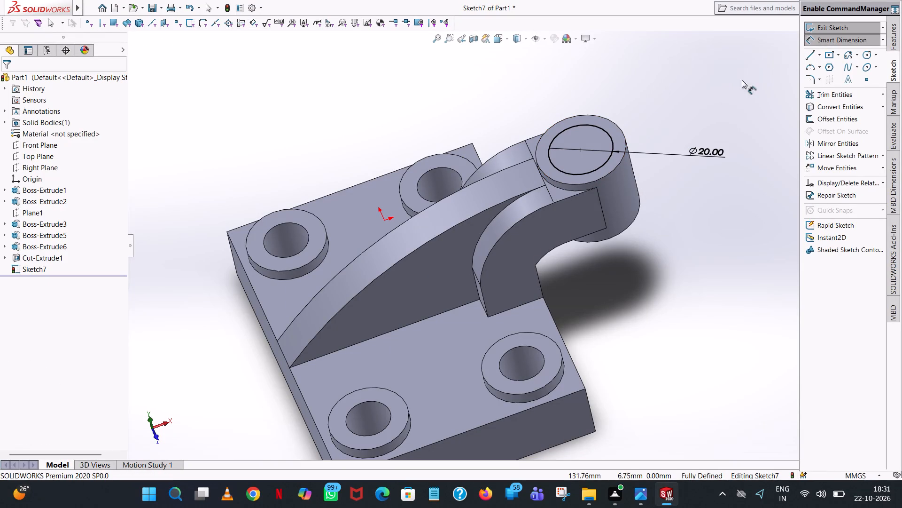
Extrude the 20 mm circle upward from the raised cylinder's top face to a blind depth of 4 mm.
{"action": "left_click", "coordinate": [898, 42]}
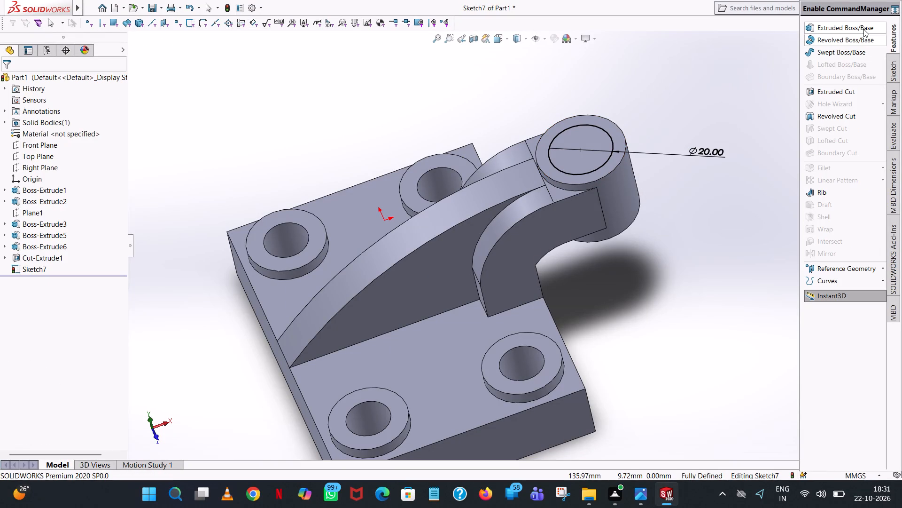
{"action": "left_click", "coordinate": [863, 29]}
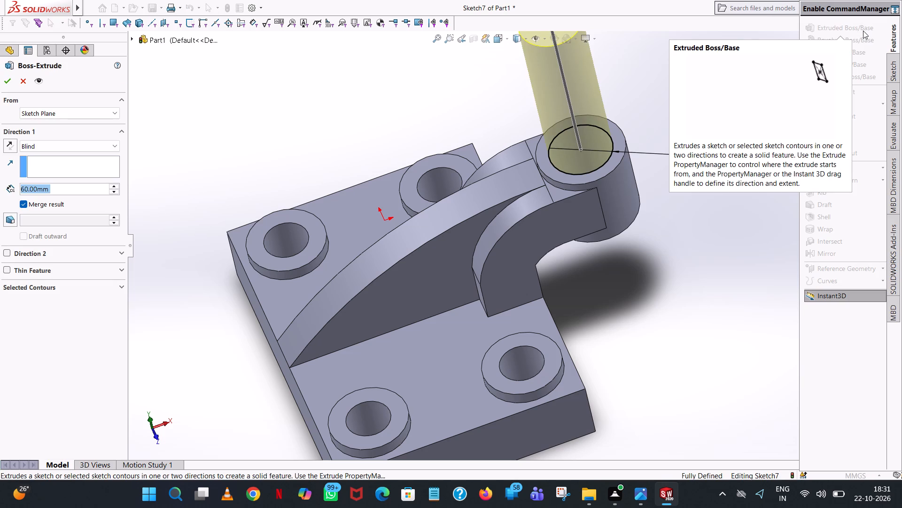
{"action": "key", "text": "4"}
{"action": "key", "text": "Return"}
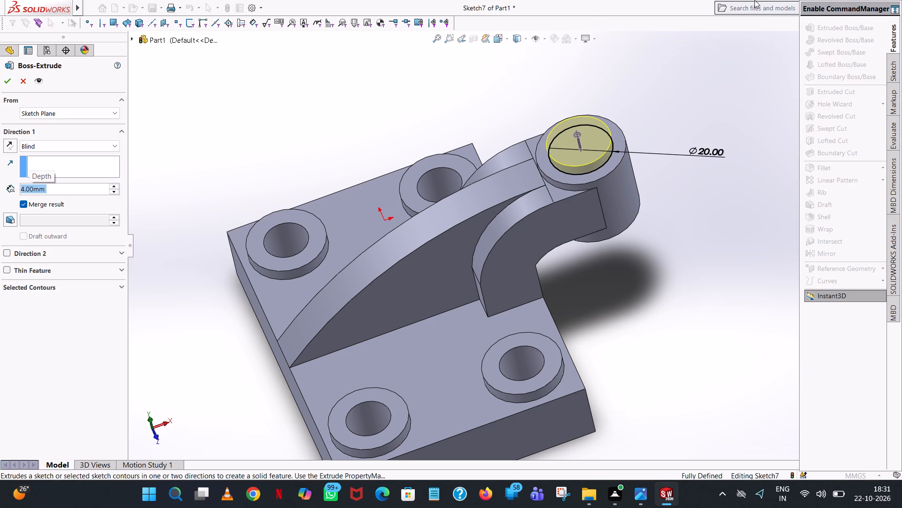
{"action": "left_click", "coordinate": [13, 80]}
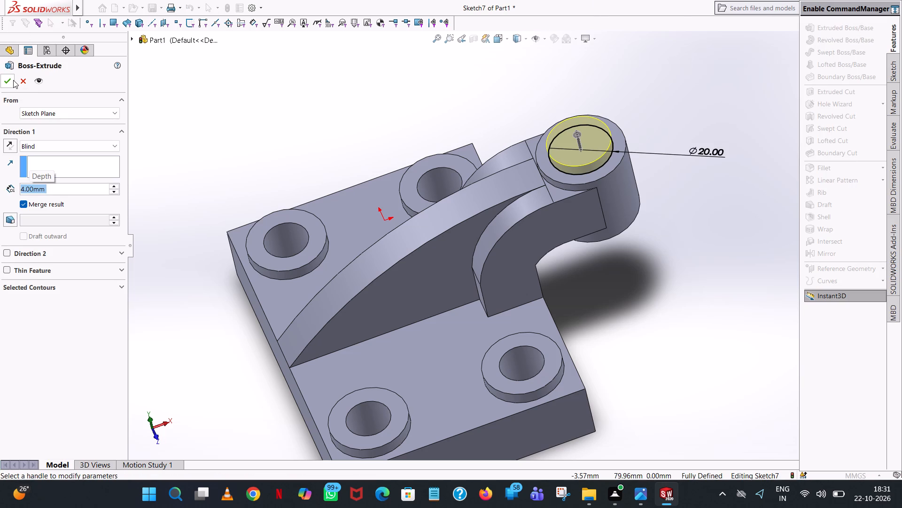
{"action": "left_click", "coordinate": [420, 103]}
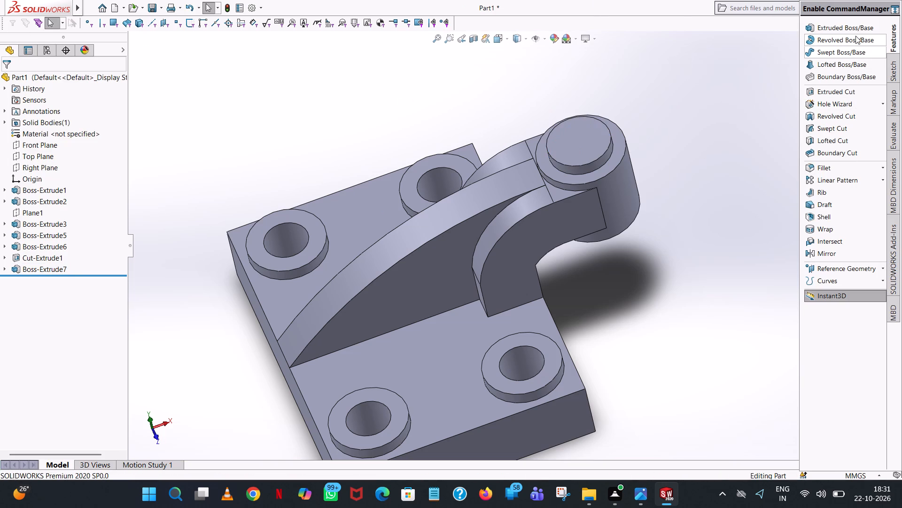
Start an Extruded Cut sketch on the small boss's top face above the raised cylinder and draw a concentric 7 mm radius circle.
{"action": "left_click", "coordinate": [852, 91]}
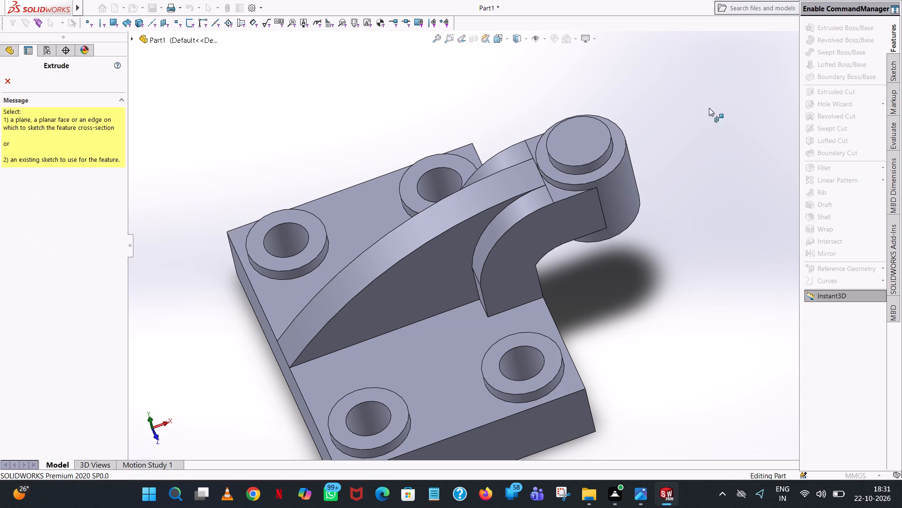
{"action": "left_click", "coordinate": [575, 131]}
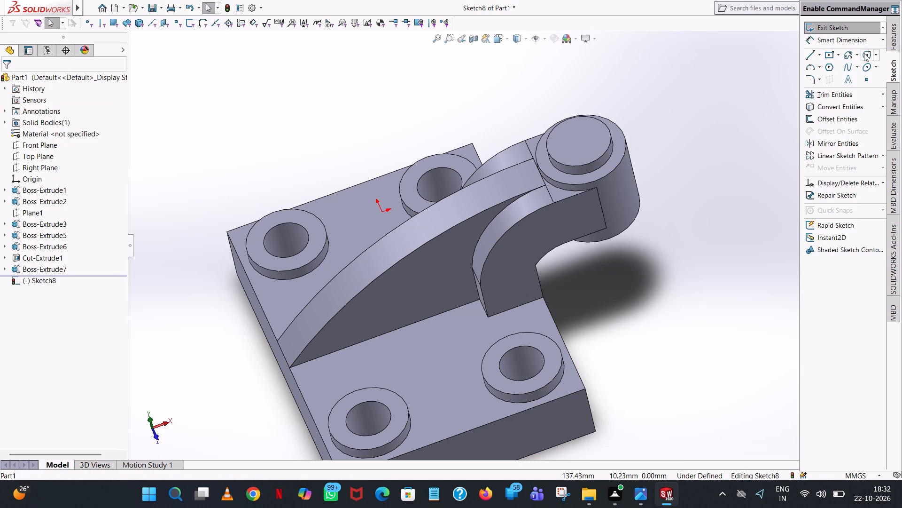
{"action": "left_click", "coordinate": [864, 54]}
{"action": "middle_click_drag", "start_coordinate": [571, 120], "coordinate": [571, 177]}
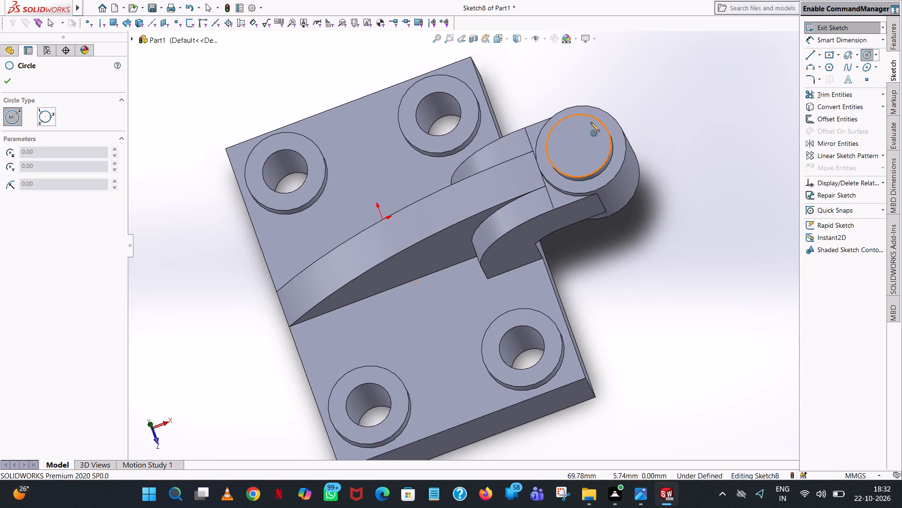
{"action": "scroll", "coordinate": [591, 122], "scroll_direction": "down", "scroll_amount": 3}
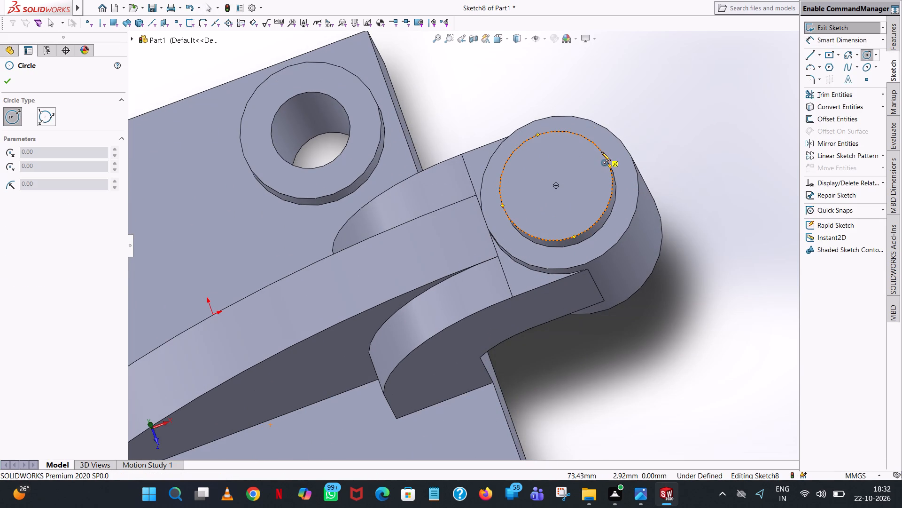
{"action": "left_click", "coordinate": [555, 186]}
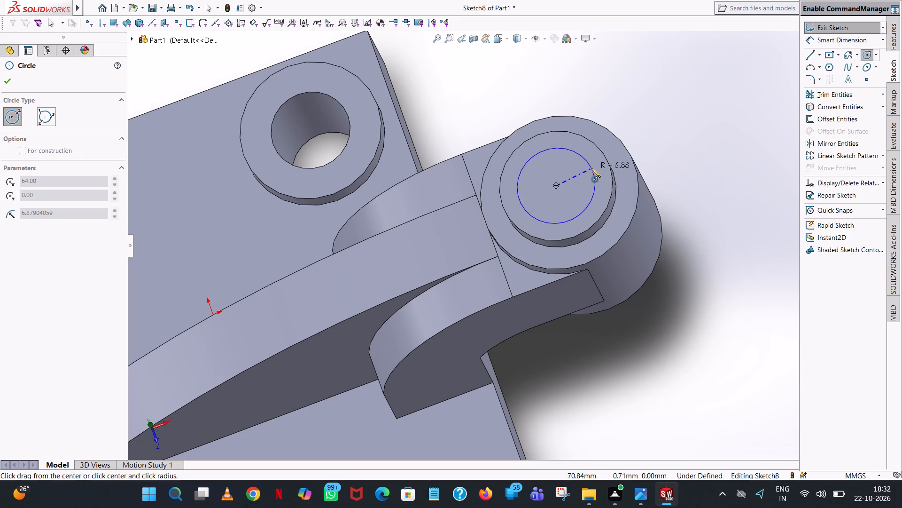
{"action": "left_click", "coordinate": [591, 168]}
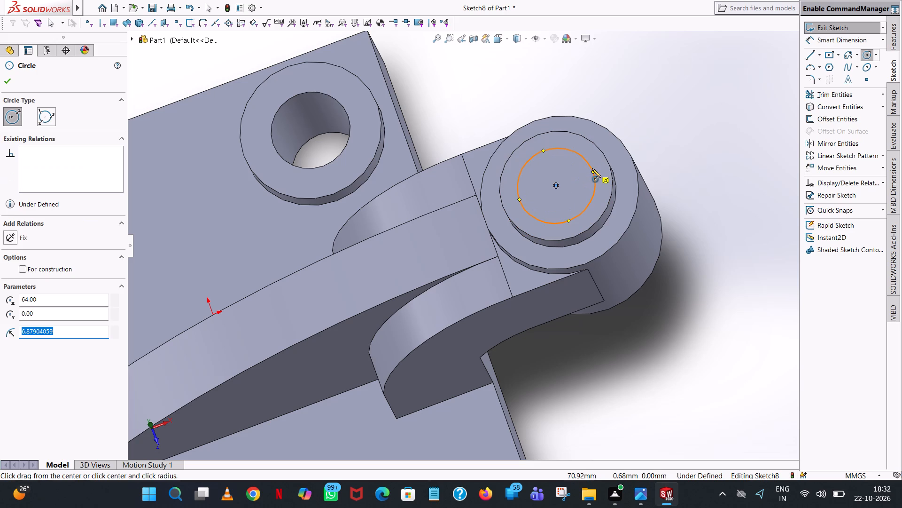
{"action": "key", "text": "7"}
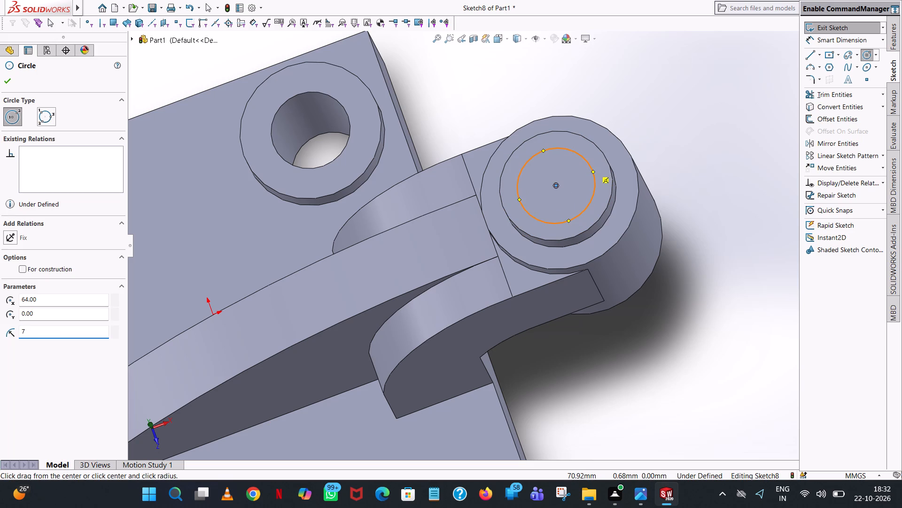
{"action": "key", "text": "Return"}
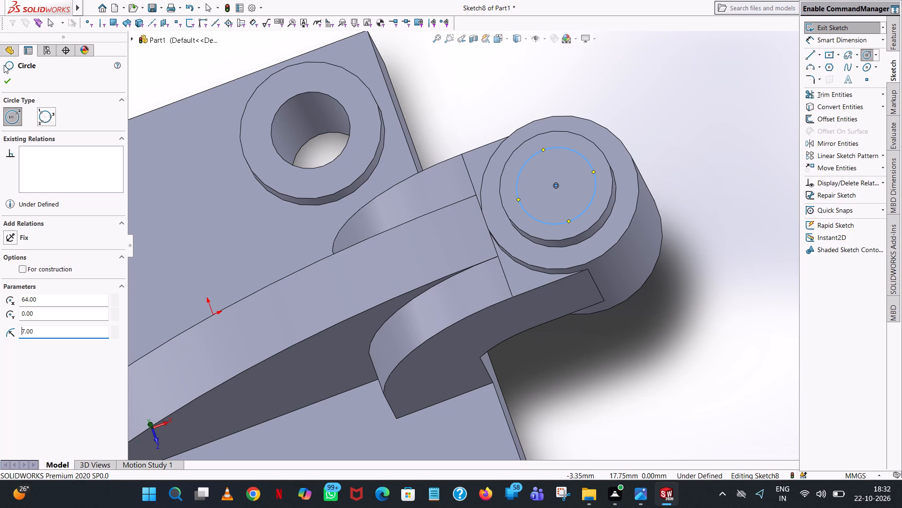
{"action": "left_click", "coordinate": [7, 80]}
Dimension the new circle on the small boss's top face with a 14 mm diameter.
{"action": "left_click", "coordinate": [863, 34]}
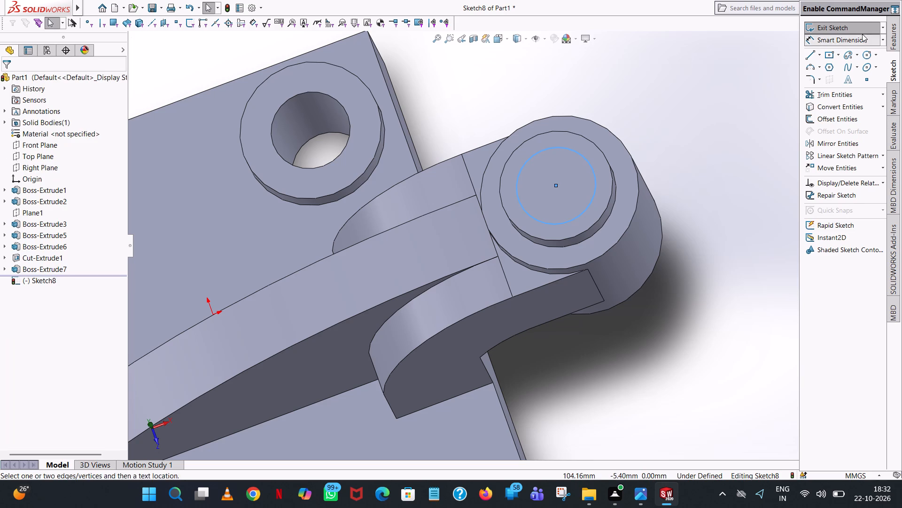
{"action": "left_click", "coordinate": [597, 176]}
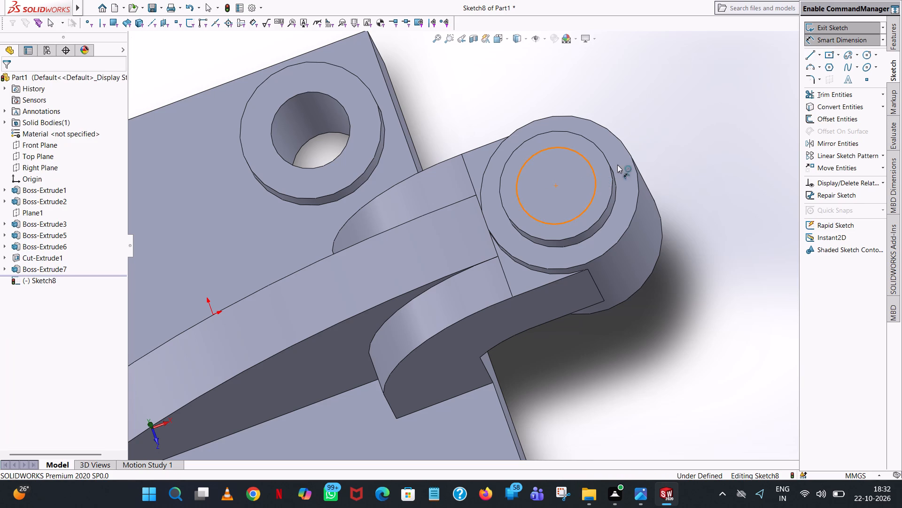
{"action": "left_click", "coordinate": [694, 136]}
{"action": "left_click", "coordinate": [656, 122]}
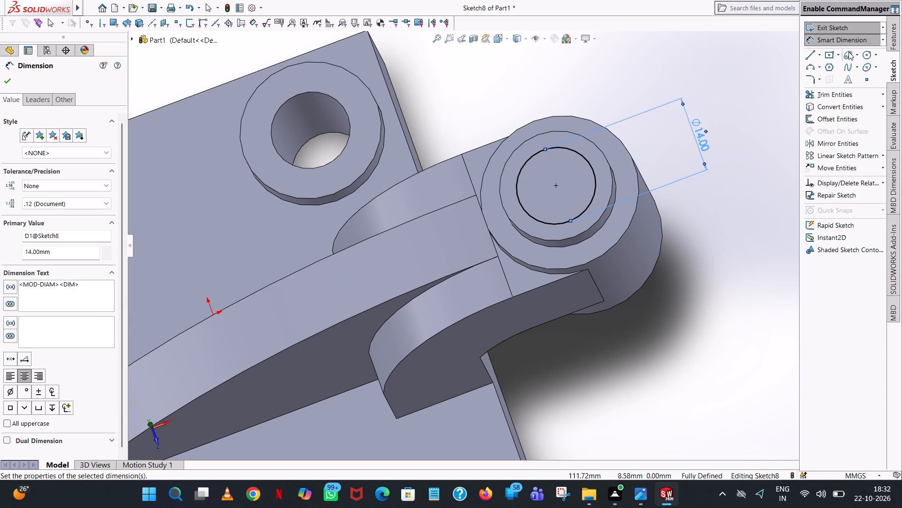
Extrude-cut the 14 mm circle downward to a blind depth of 46 mm through the small boss and raised cylinder.
{"action": "left_click", "coordinate": [898, 39]}
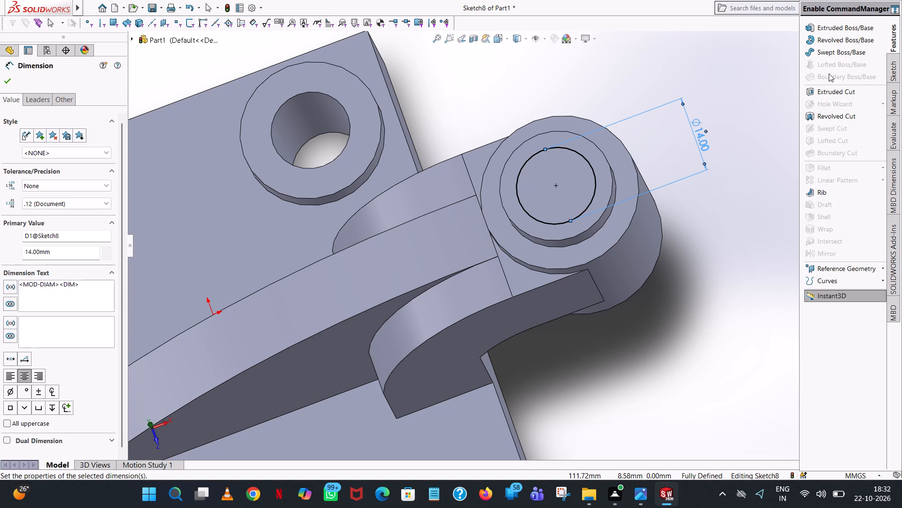
{"action": "left_click", "coordinate": [829, 89]}
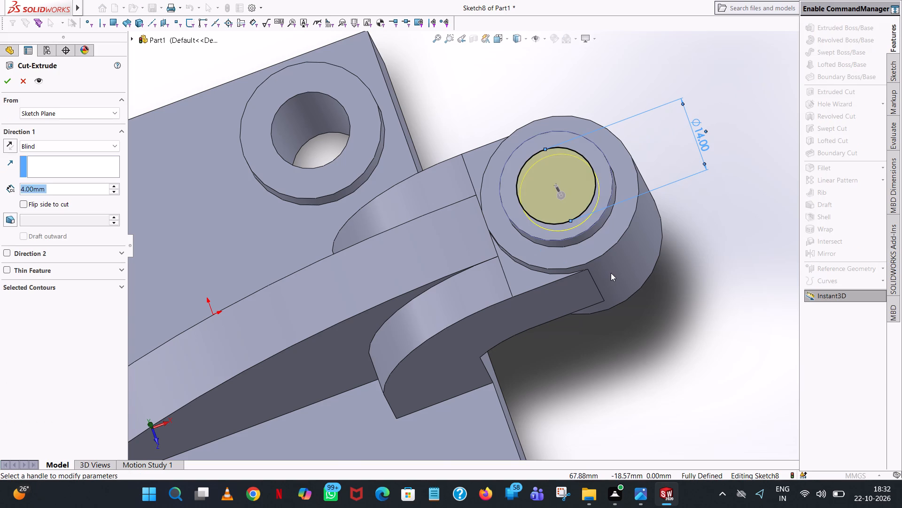
{"action": "middle_click_drag", "start_coordinate": [611, 271], "coordinate": [635, 120]}
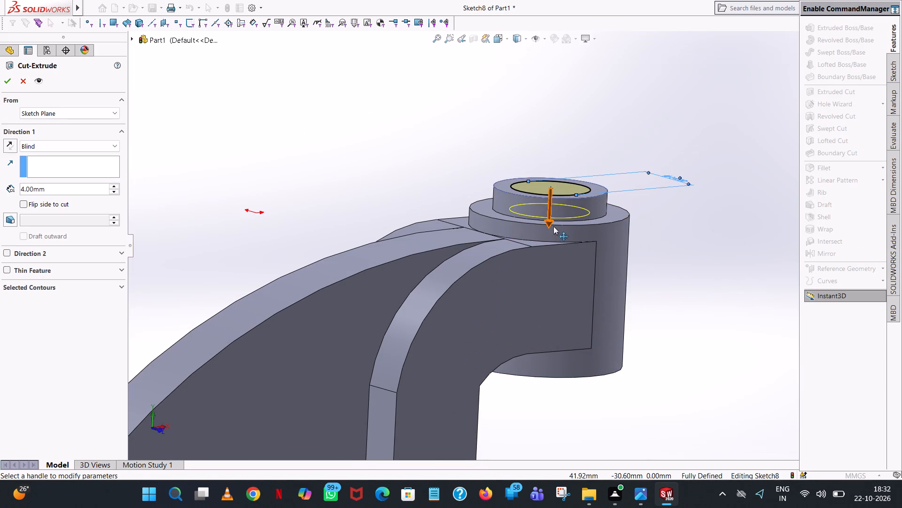
{"action": "left_click_drag", "start_coordinate": [553, 226], "coordinate": [553, 447]}
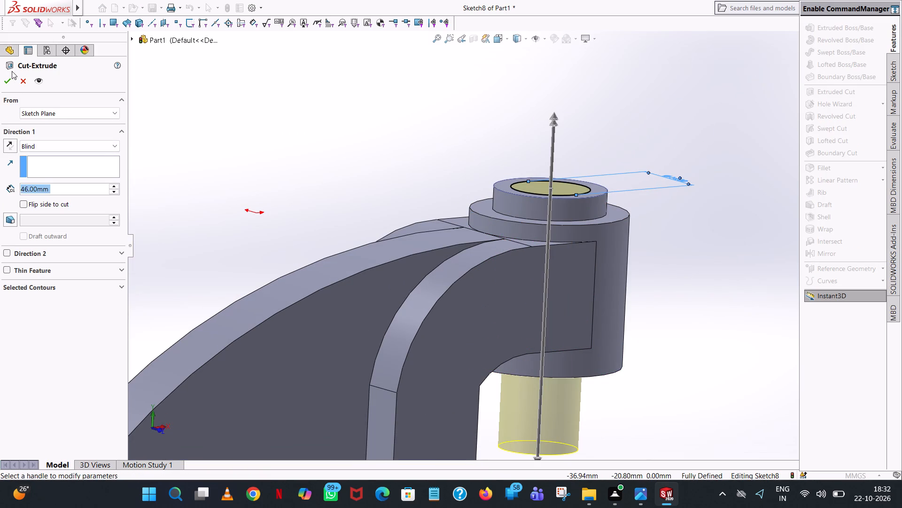
{"action": "left_click", "coordinate": [6, 77]}
{"action": "left_click", "coordinate": [637, 128]}
Fillet the base block's front vertical corner edge farthest from the raised cylinder with an 8 mm radius.
{"action": "scroll", "coordinate": [606, 172], "scroll_direction": "up", "scroll_amount": 5}
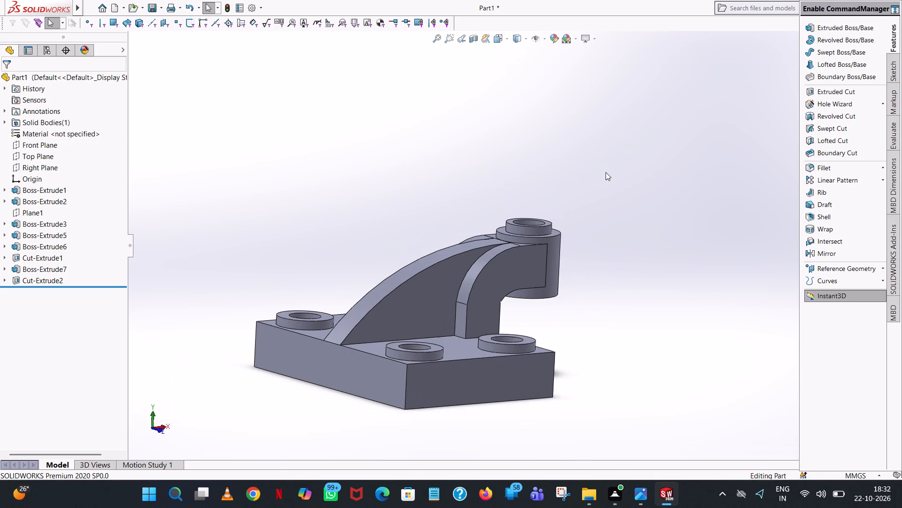
{"action": "scroll", "coordinate": [582, 220], "scroll_direction": "up", "scroll_amount": 1}
{"action": "middle_click_drag", "start_coordinate": [534, 209], "coordinate": [498, 210]}
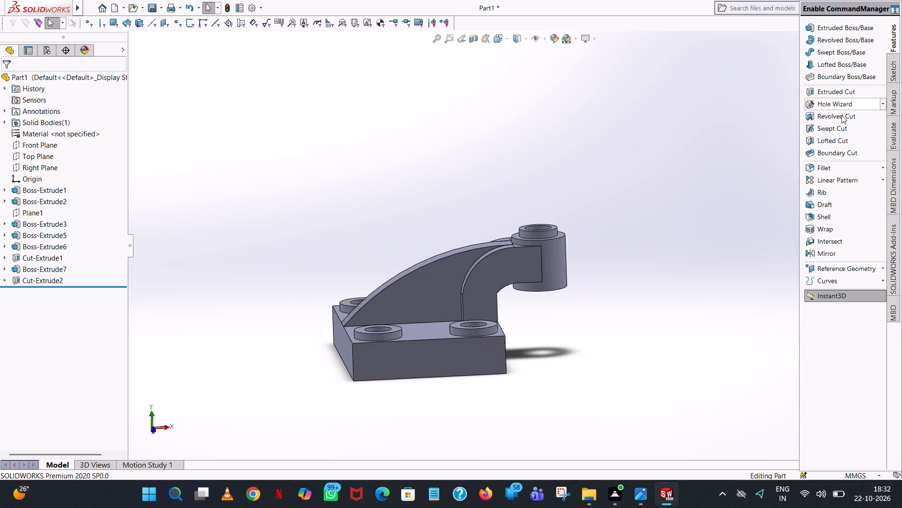
{"action": "left_click", "coordinate": [835, 166]}
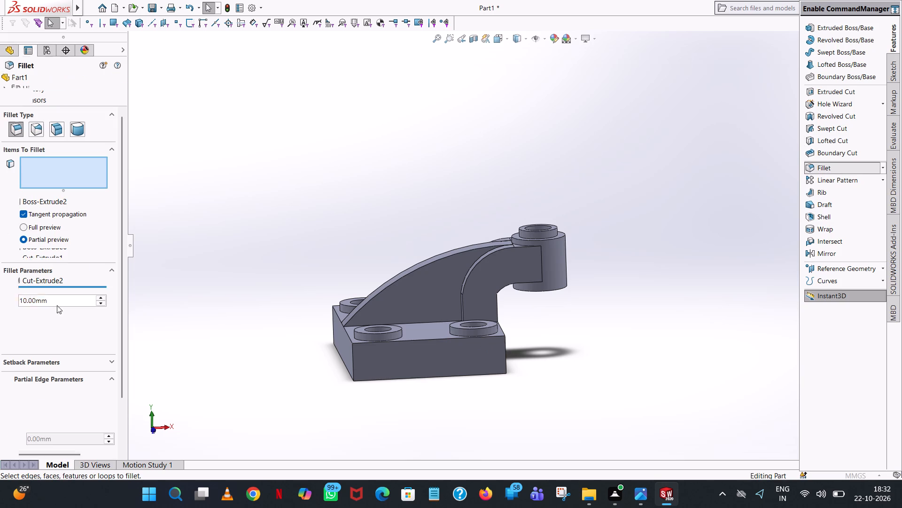
{"action": "key", "text": "8"}
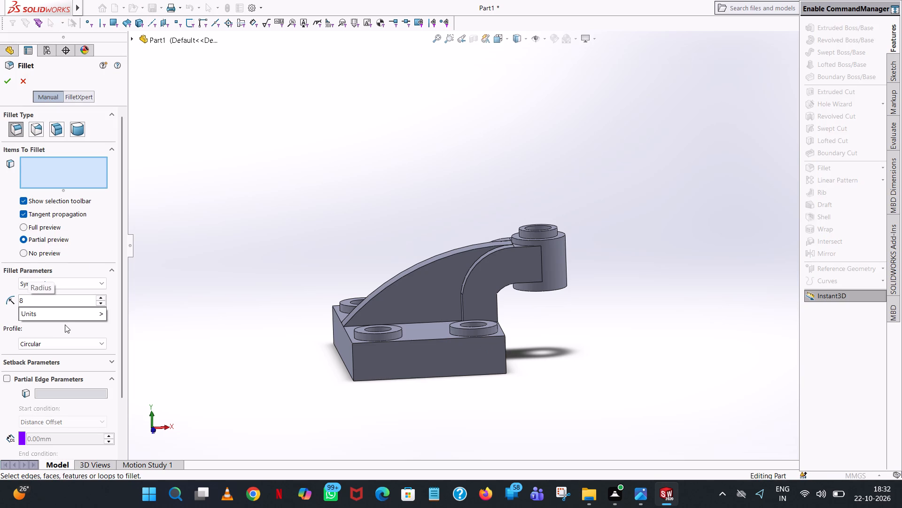
{"action": "left_click", "coordinate": [241, 218]}
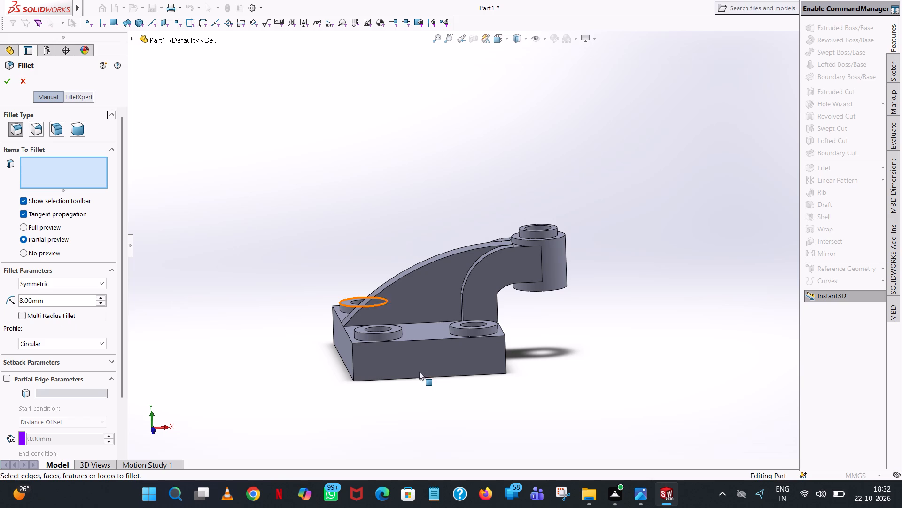
{"action": "left_click", "coordinate": [353, 356]}
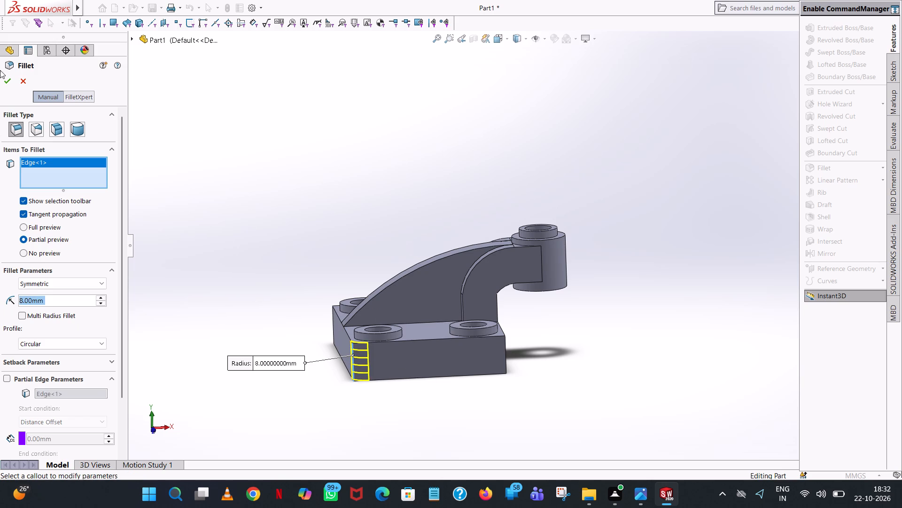
{"action": "double_click", "coordinate": [5, 73]}
Fillet the base block's other front vertical corner edge, on the raised cylinder's side, with an 8 mm radius.
{"action": "middle_click_drag", "start_coordinate": [303, 171], "coordinate": [303, 176]}
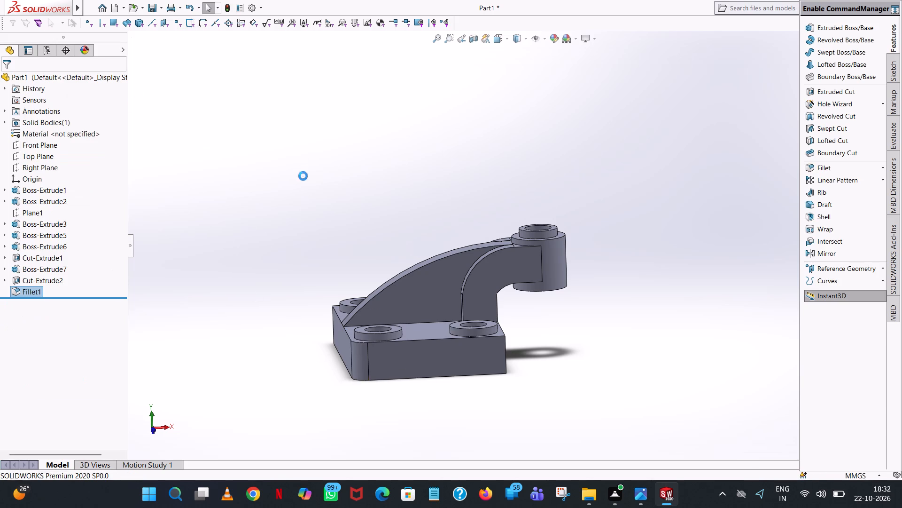
{"action": "middle_click_drag", "start_coordinate": [303, 176], "coordinate": [284, 279]}
{"action": "left_click", "coordinate": [838, 165]}
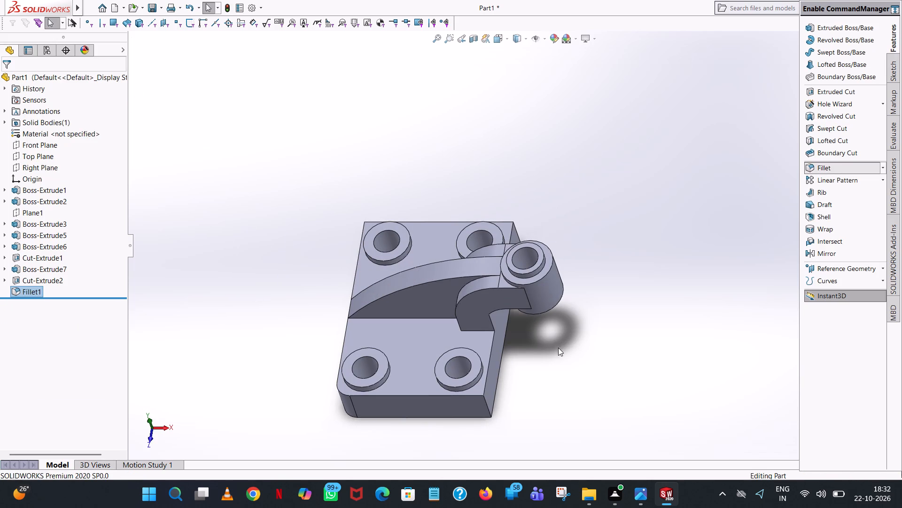
{"action": "left_click", "coordinate": [486, 401]}
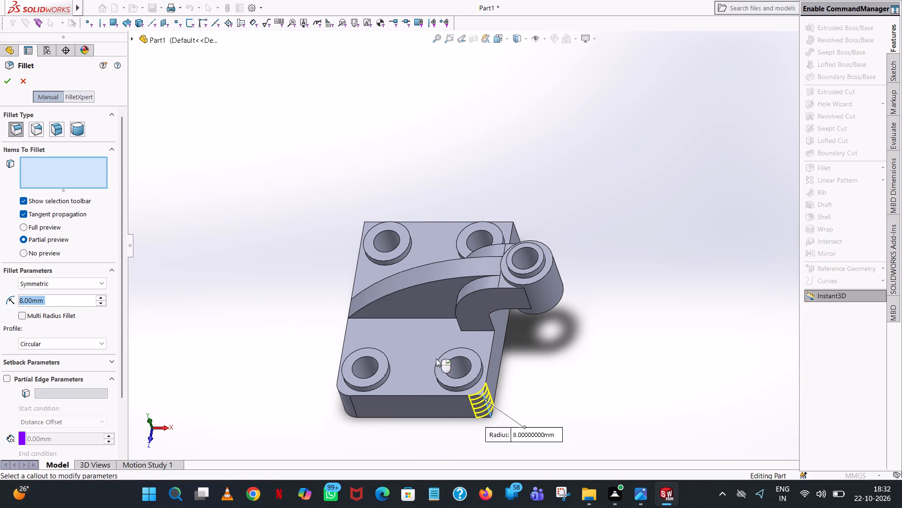
{"action": "left_click", "coordinate": [4, 82]}
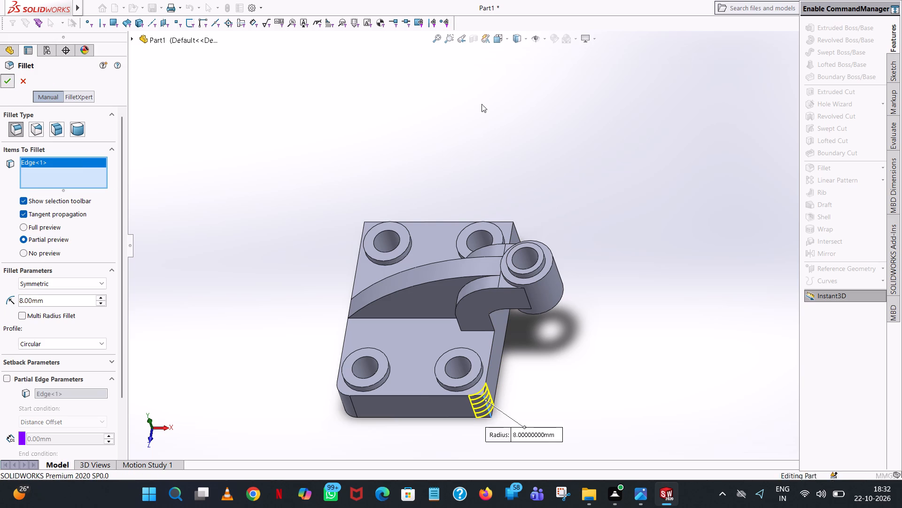
Fillet the base block's rear vertical corner edge farthest from the raised cylinder with an 8 mm radius.
{"action": "middle_click_drag", "start_coordinate": [502, 116], "coordinate": [524, 208]}
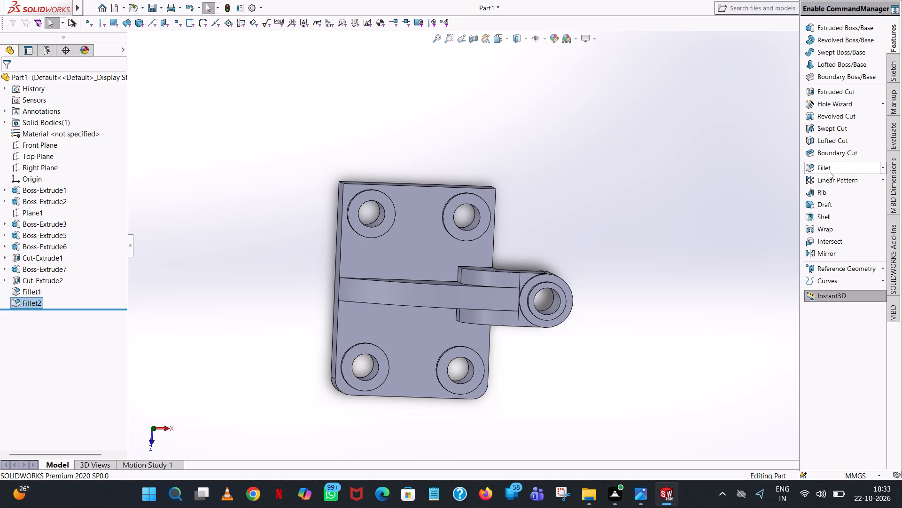
{"action": "left_click", "coordinate": [829, 171]}
{"action": "middle_click_drag", "start_coordinate": [408, 86], "coordinate": [454, 164]}
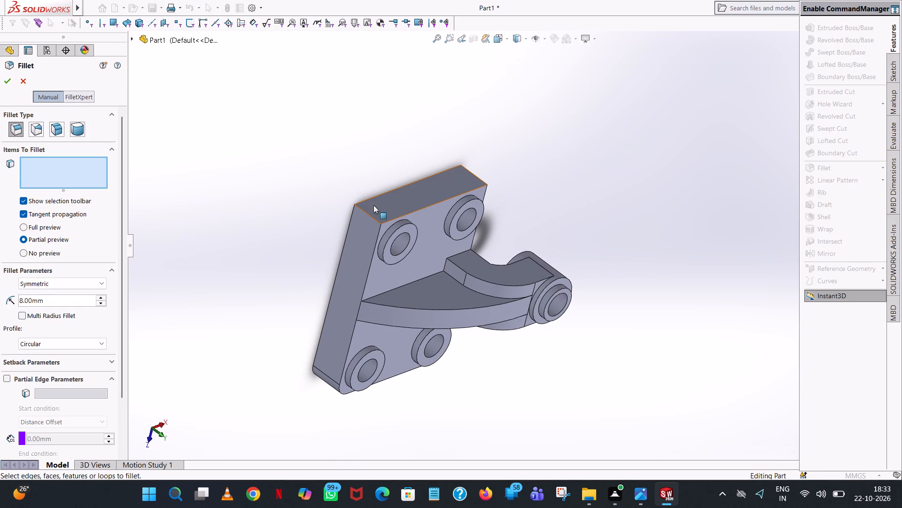
{"action": "left_click", "coordinate": [370, 215]}
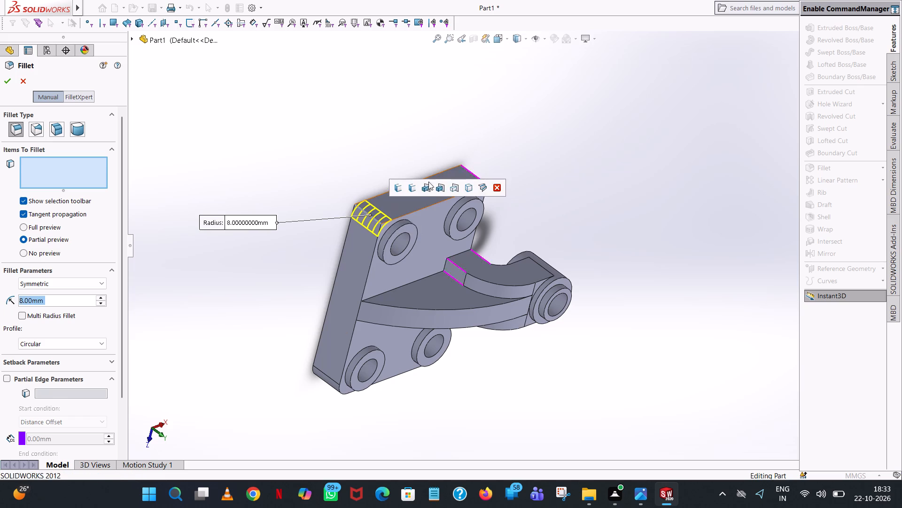
{"action": "left_click", "coordinate": [5, 79]}
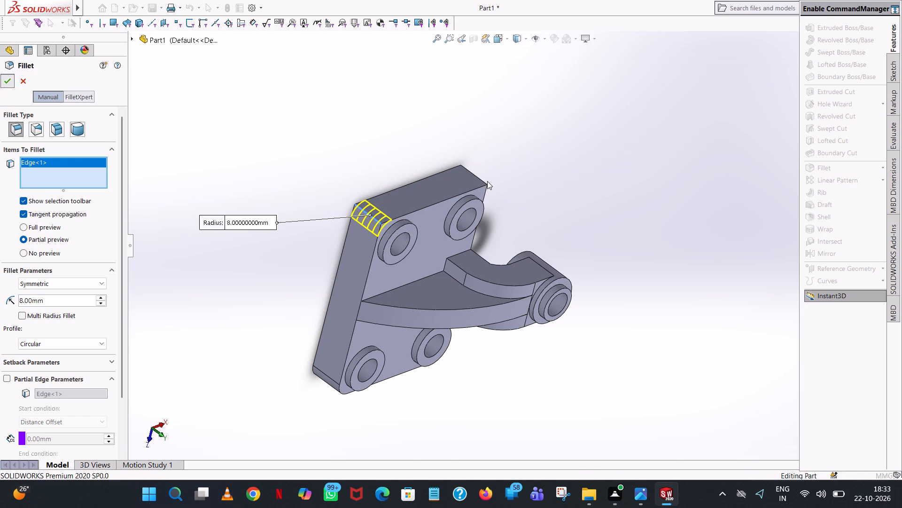
Fillet the base block's remaining rear vertical corner edge, on the raised cylinder's side, with an 8 mm radius.
{"action": "middle_click_drag", "start_coordinate": [489, 176], "coordinate": [437, 183]}
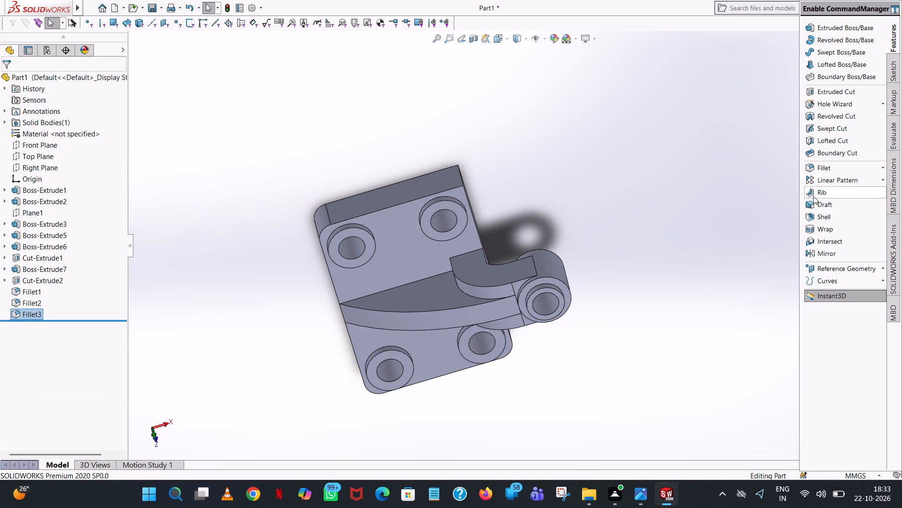
{"action": "left_click", "coordinate": [816, 172]}
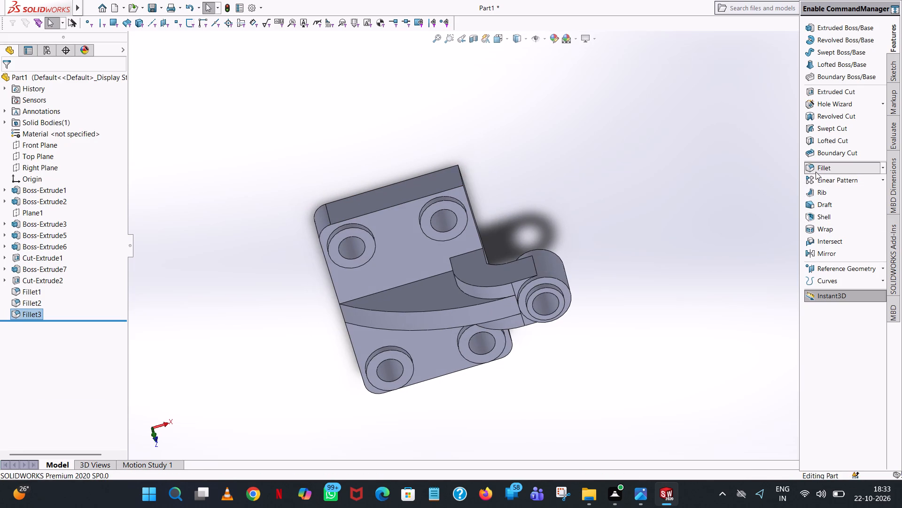
{"action": "middle_click_drag", "start_coordinate": [550, 188], "coordinate": [525, 190]}
{"action": "scroll", "coordinate": [470, 176], "scroll_direction": "down", "scroll_amount": 3}
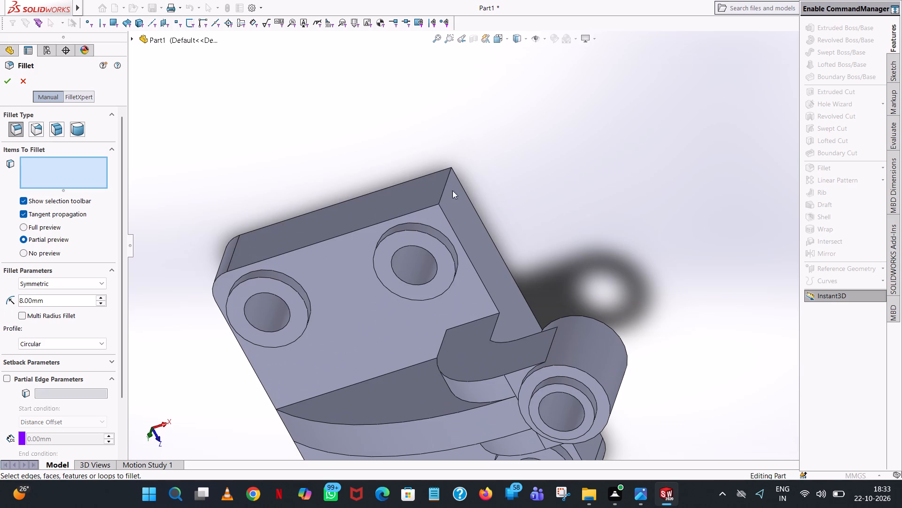
{"action": "left_click", "coordinate": [442, 197]}
{"action": "left_click", "coordinate": [6, 86]}
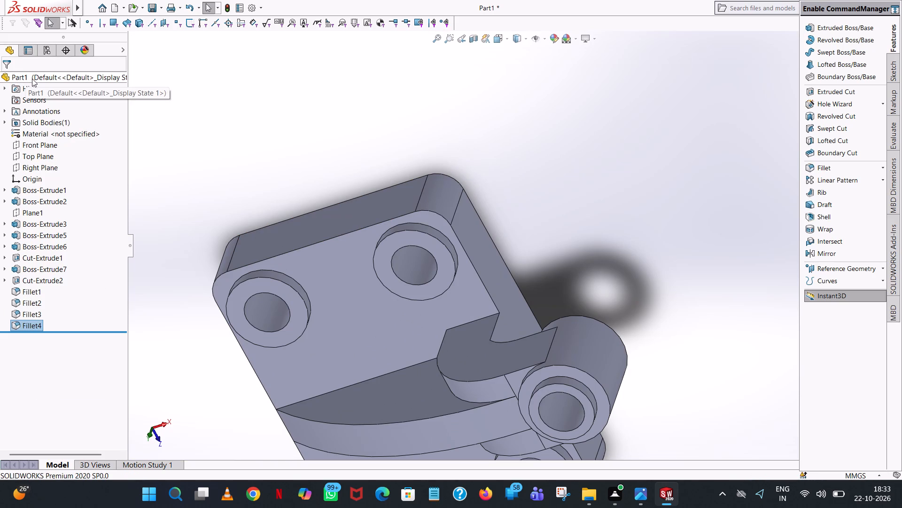
Fillet the edge where the rib's front side meets the base block's top face with a 2 mm radius.
{"action": "scroll", "coordinate": [520, 227], "scroll_direction": "up", "scroll_amount": 6}
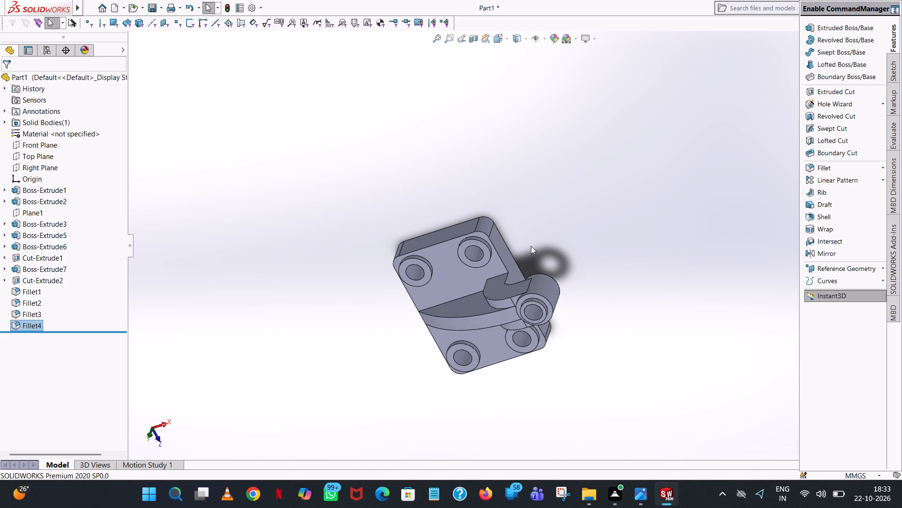
{"action": "middle_click_drag", "start_coordinate": [534, 251], "coordinate": [548, 74]}
{"action": "left_click", "coordinate": [822, 168]}
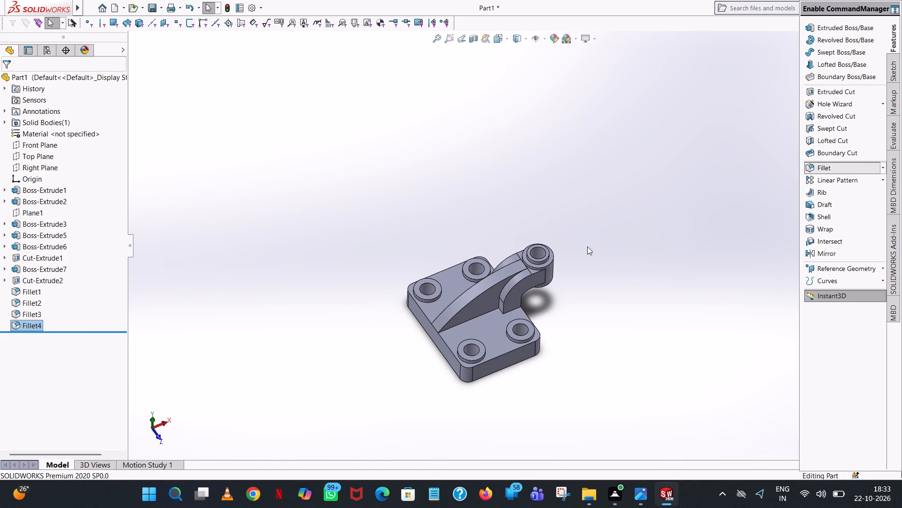
{"action": "scroll", "coordinate": [500, 333], "scroll_direction": "down", "scroll_amount": 3}
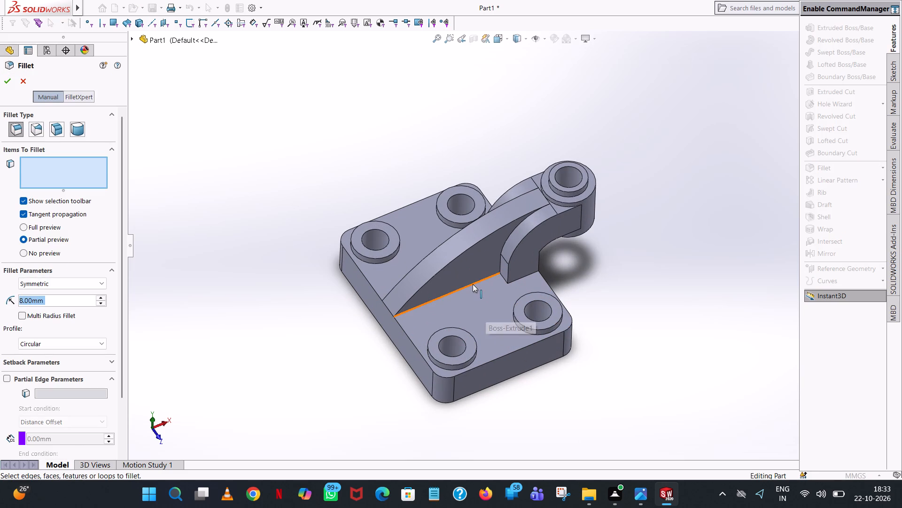
{"action": "left_click", "coordinate": [473, 283]}
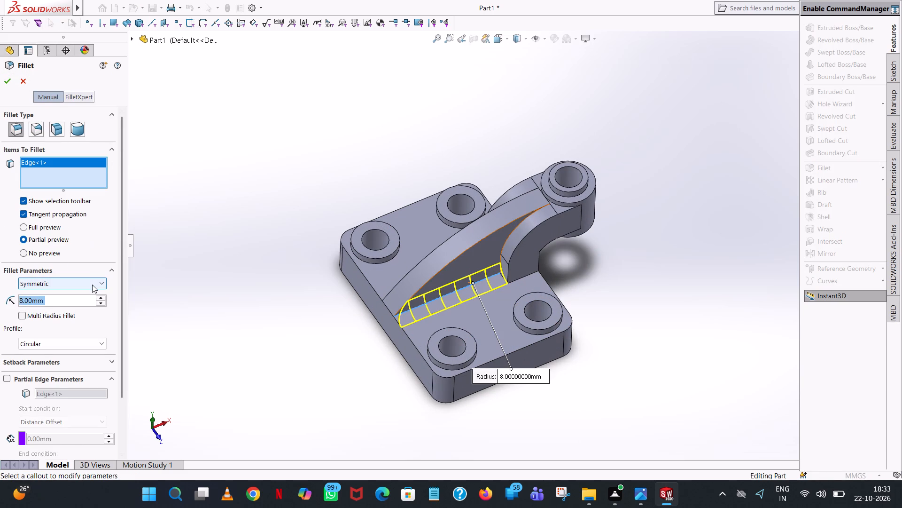
{"action": "key", "text": "2"}
{"action": "left_click", "coordinate": [209, 236]}
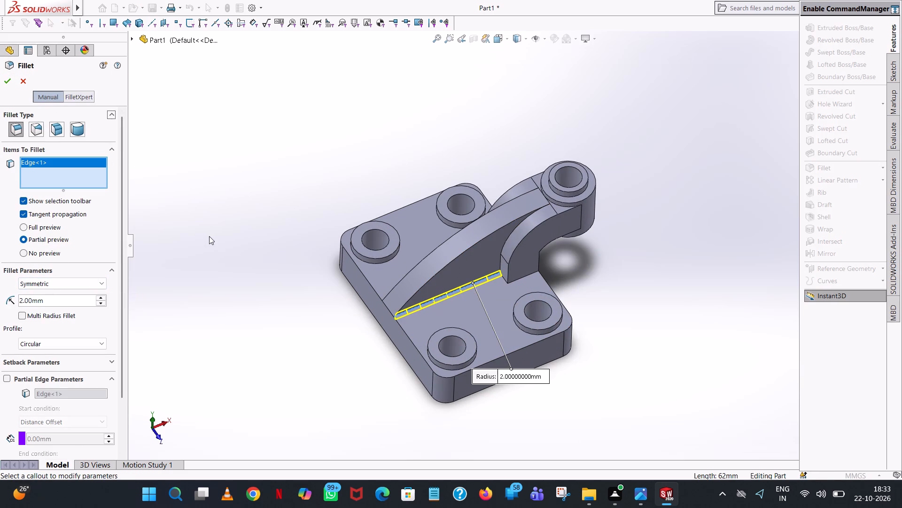
{"action": "left_click", "coordinate": [10, 79]}
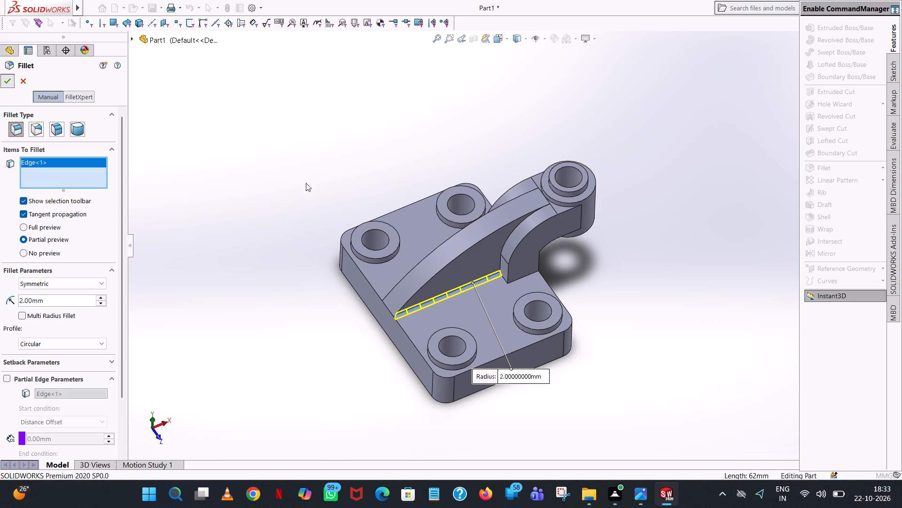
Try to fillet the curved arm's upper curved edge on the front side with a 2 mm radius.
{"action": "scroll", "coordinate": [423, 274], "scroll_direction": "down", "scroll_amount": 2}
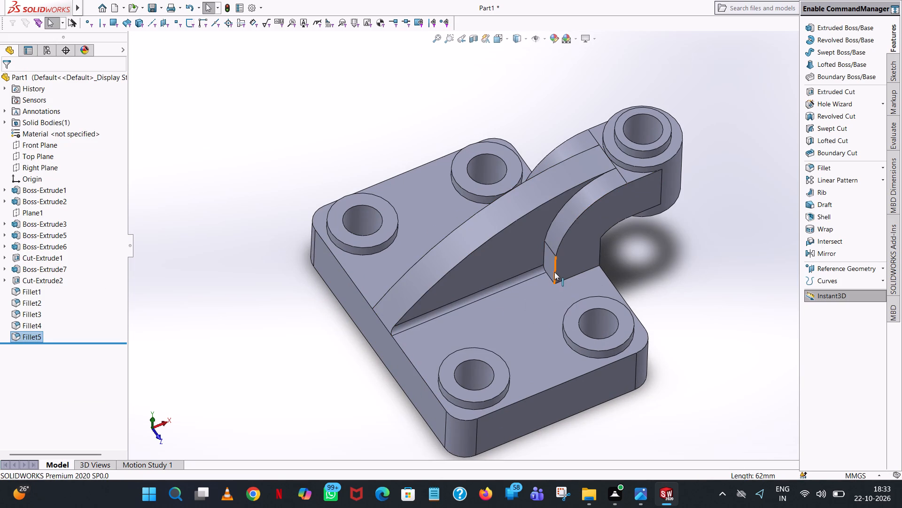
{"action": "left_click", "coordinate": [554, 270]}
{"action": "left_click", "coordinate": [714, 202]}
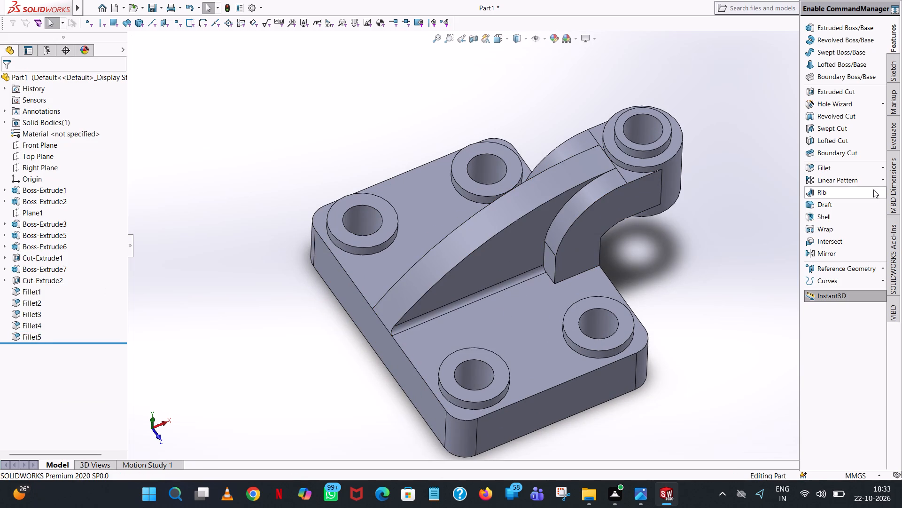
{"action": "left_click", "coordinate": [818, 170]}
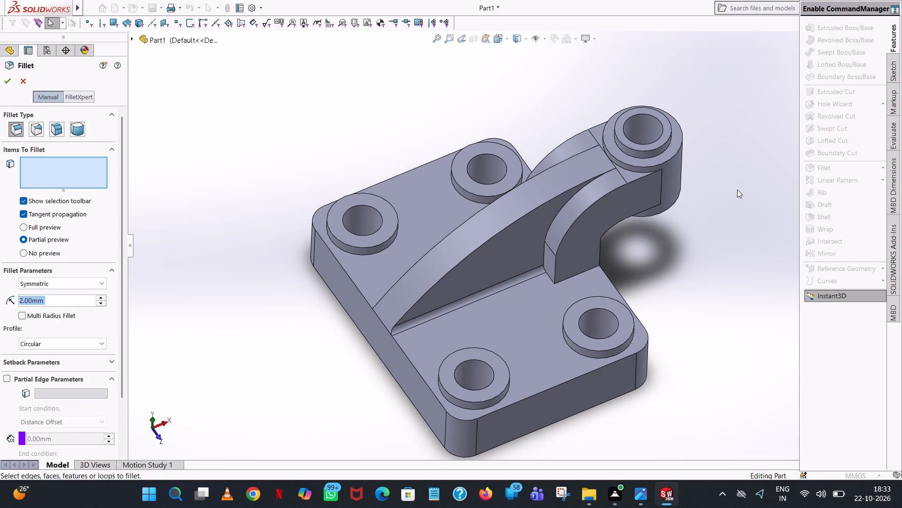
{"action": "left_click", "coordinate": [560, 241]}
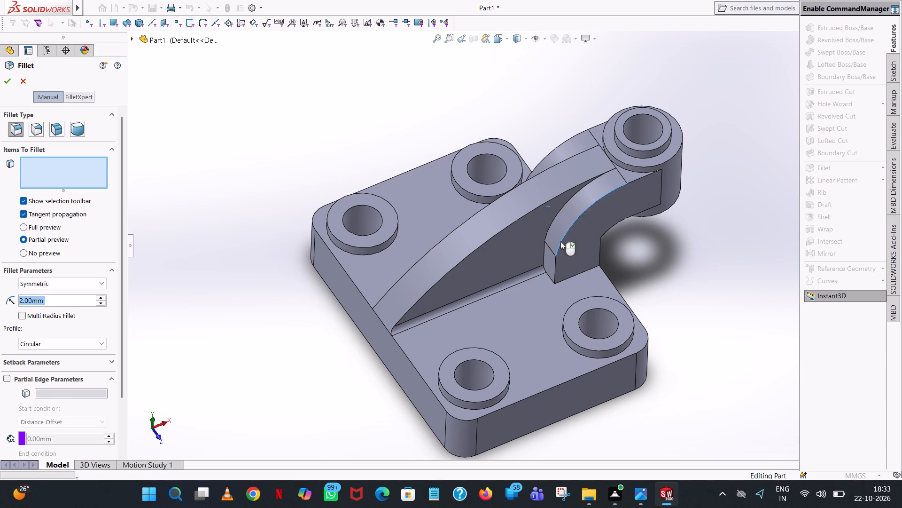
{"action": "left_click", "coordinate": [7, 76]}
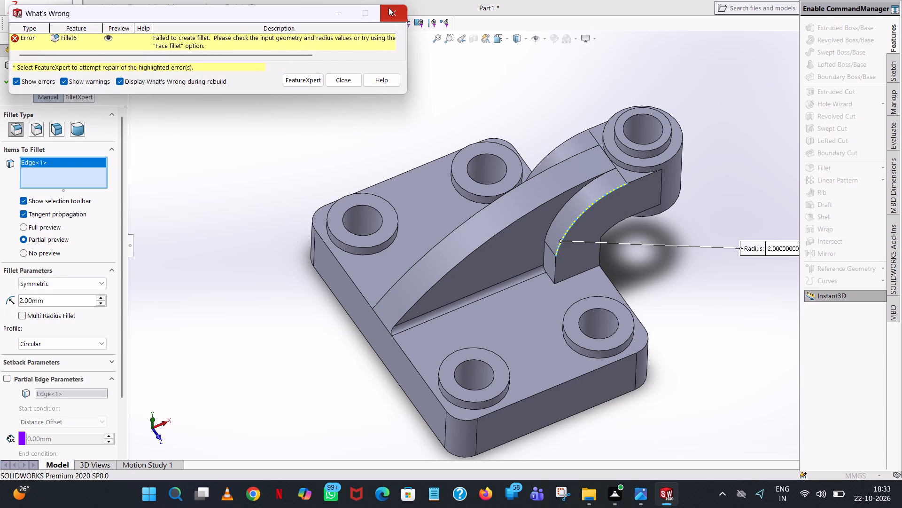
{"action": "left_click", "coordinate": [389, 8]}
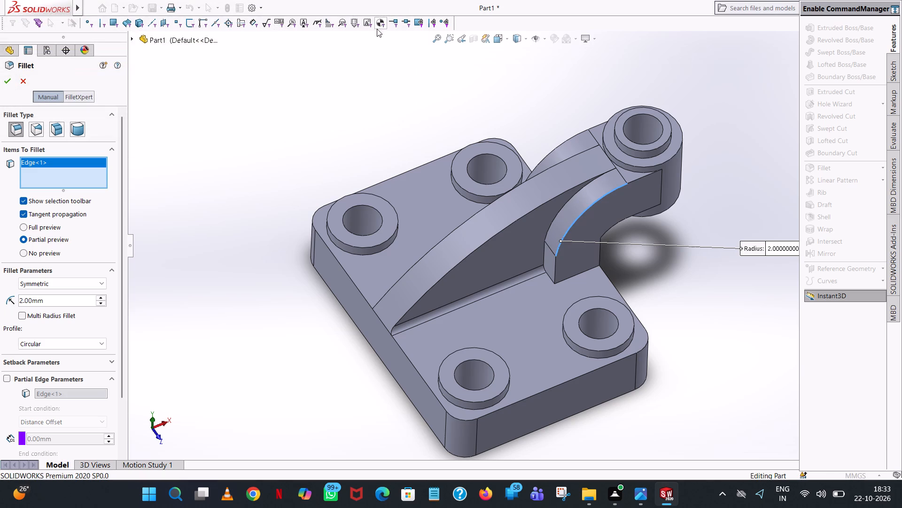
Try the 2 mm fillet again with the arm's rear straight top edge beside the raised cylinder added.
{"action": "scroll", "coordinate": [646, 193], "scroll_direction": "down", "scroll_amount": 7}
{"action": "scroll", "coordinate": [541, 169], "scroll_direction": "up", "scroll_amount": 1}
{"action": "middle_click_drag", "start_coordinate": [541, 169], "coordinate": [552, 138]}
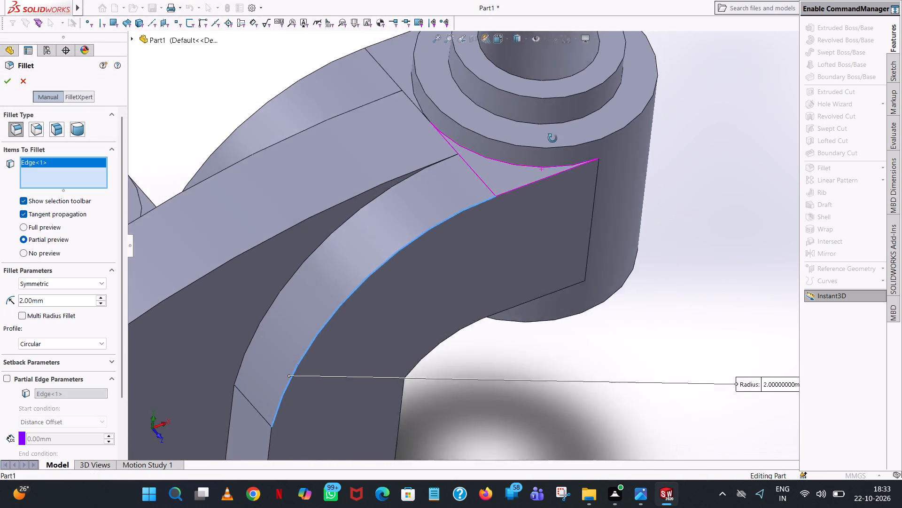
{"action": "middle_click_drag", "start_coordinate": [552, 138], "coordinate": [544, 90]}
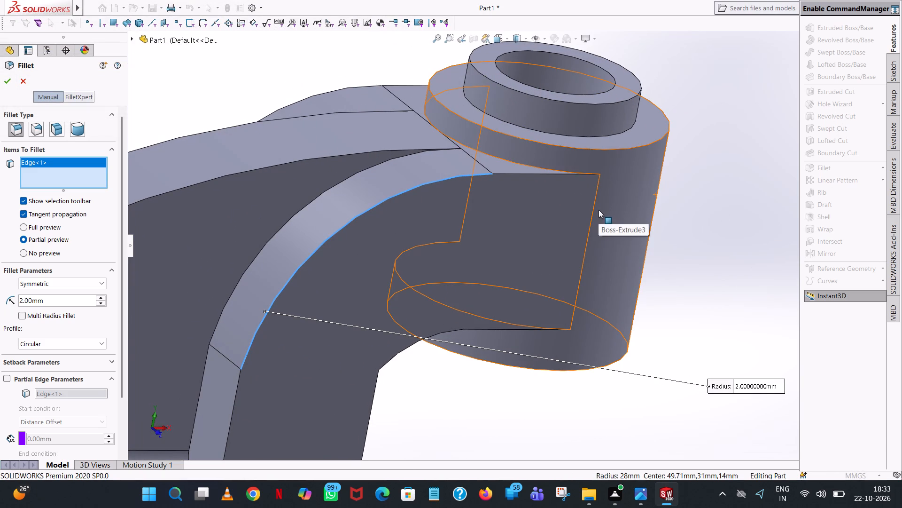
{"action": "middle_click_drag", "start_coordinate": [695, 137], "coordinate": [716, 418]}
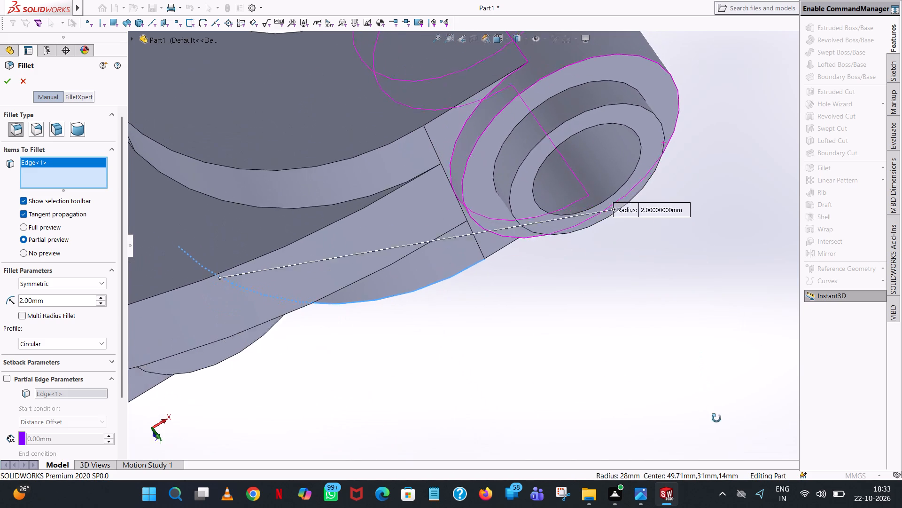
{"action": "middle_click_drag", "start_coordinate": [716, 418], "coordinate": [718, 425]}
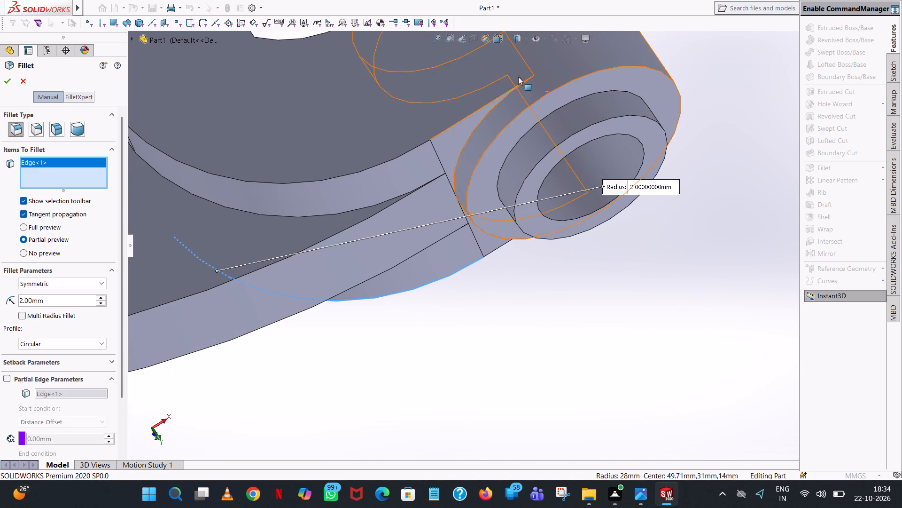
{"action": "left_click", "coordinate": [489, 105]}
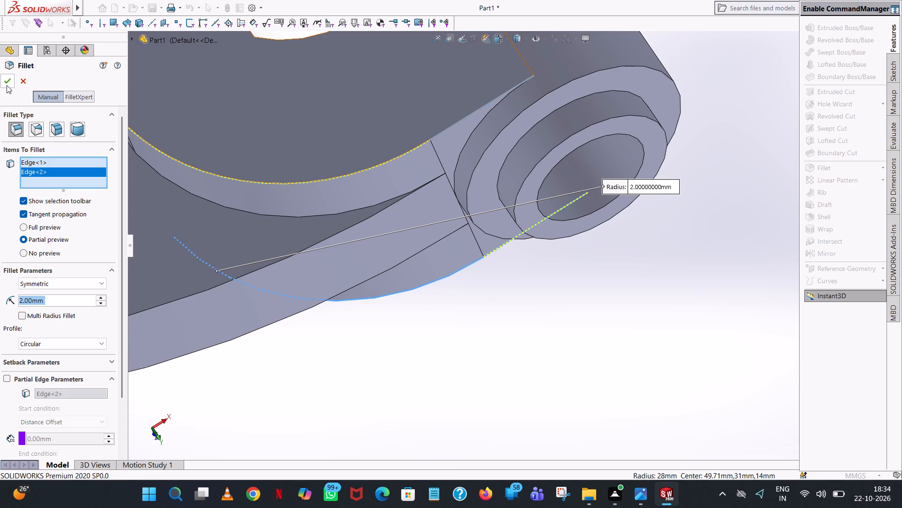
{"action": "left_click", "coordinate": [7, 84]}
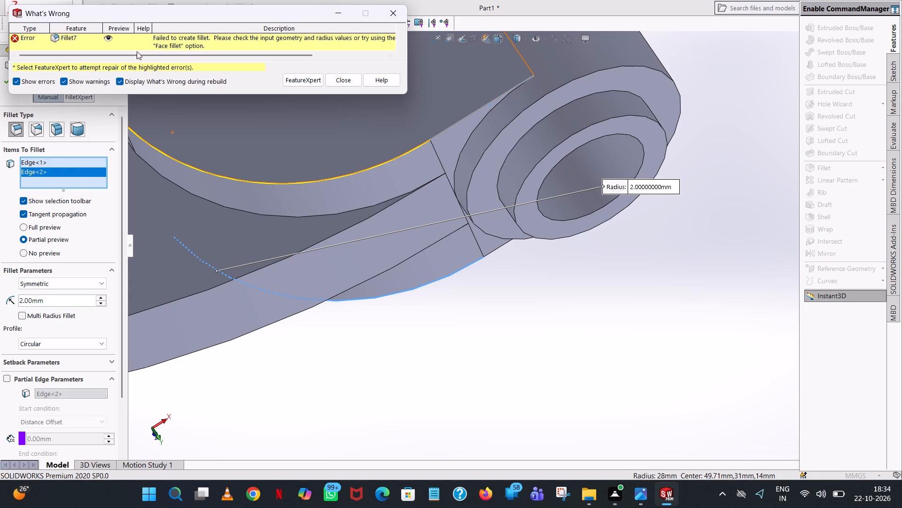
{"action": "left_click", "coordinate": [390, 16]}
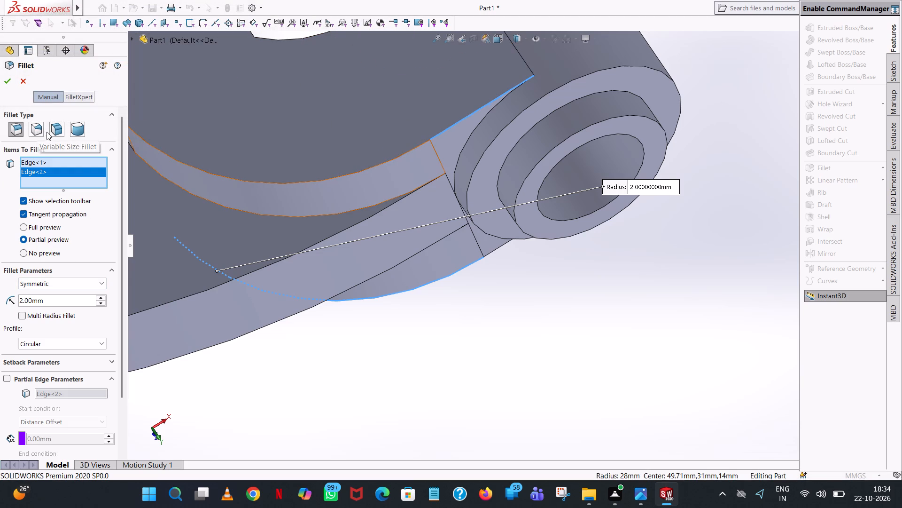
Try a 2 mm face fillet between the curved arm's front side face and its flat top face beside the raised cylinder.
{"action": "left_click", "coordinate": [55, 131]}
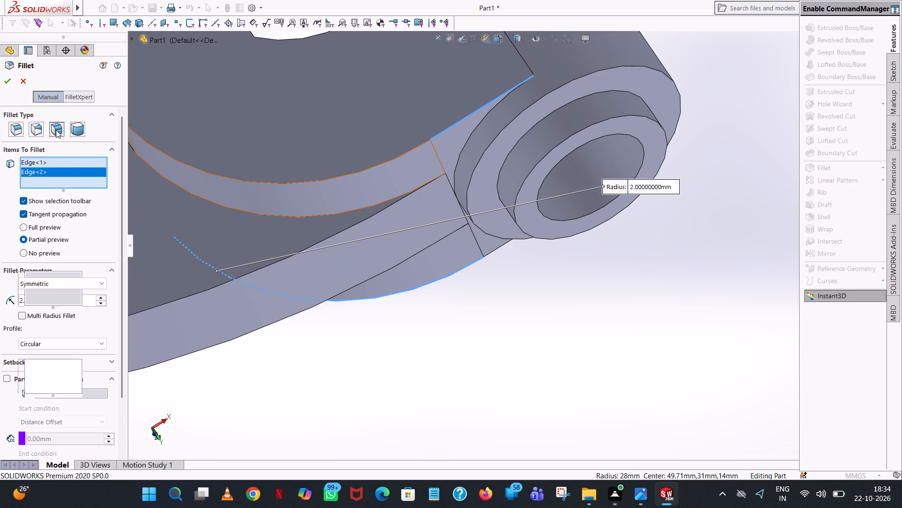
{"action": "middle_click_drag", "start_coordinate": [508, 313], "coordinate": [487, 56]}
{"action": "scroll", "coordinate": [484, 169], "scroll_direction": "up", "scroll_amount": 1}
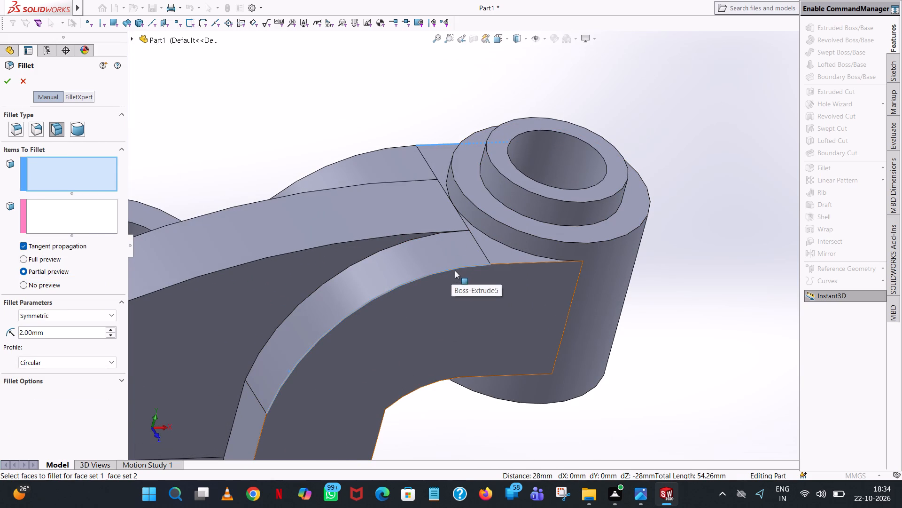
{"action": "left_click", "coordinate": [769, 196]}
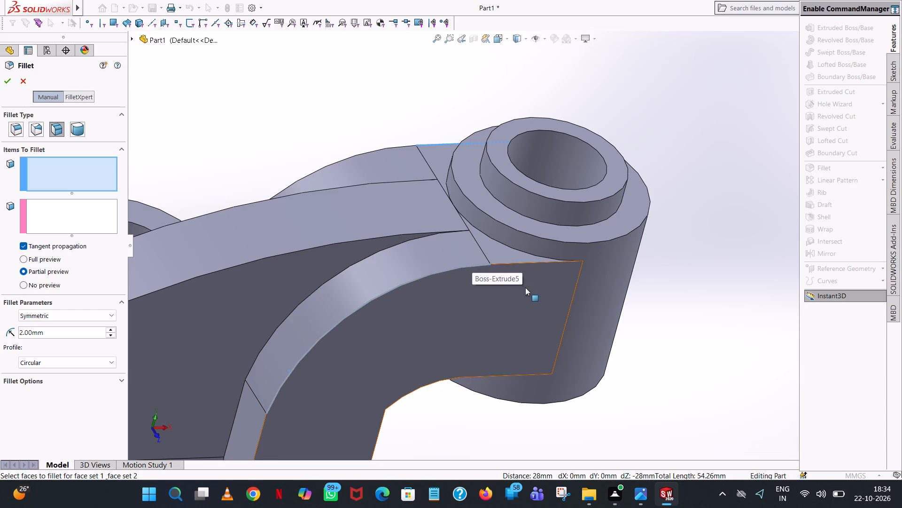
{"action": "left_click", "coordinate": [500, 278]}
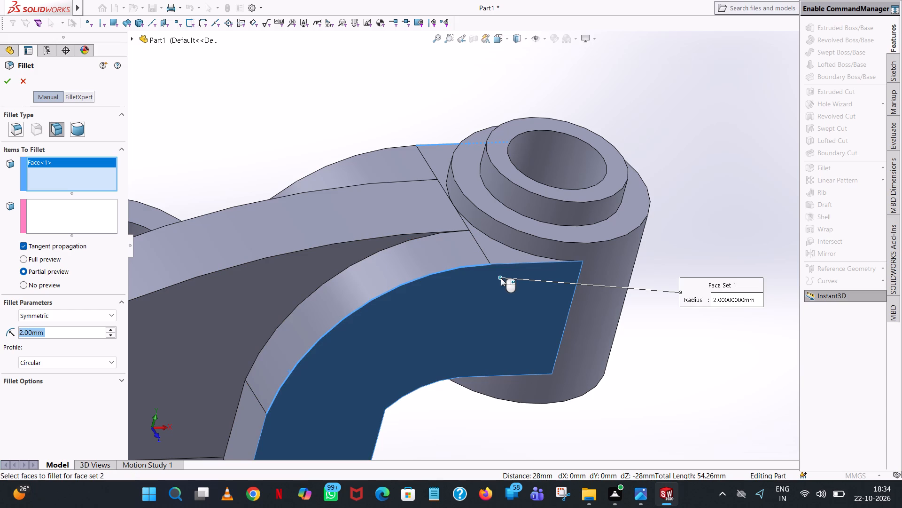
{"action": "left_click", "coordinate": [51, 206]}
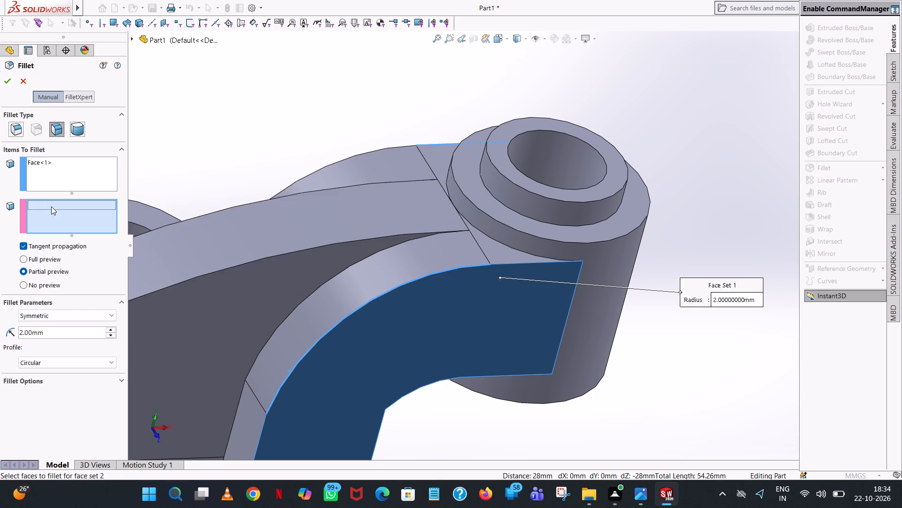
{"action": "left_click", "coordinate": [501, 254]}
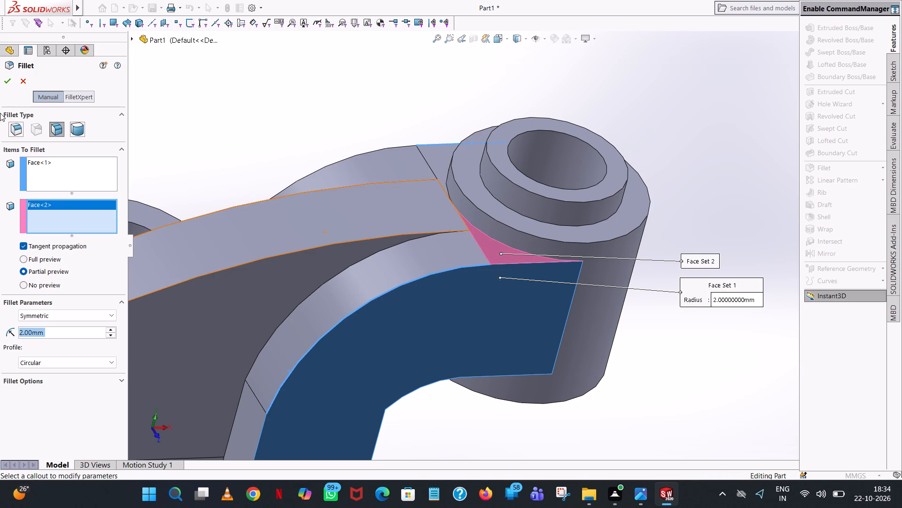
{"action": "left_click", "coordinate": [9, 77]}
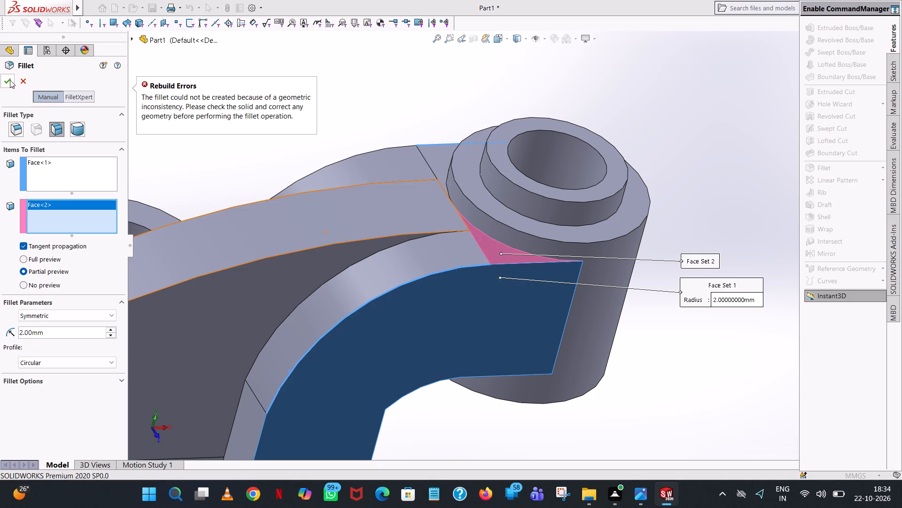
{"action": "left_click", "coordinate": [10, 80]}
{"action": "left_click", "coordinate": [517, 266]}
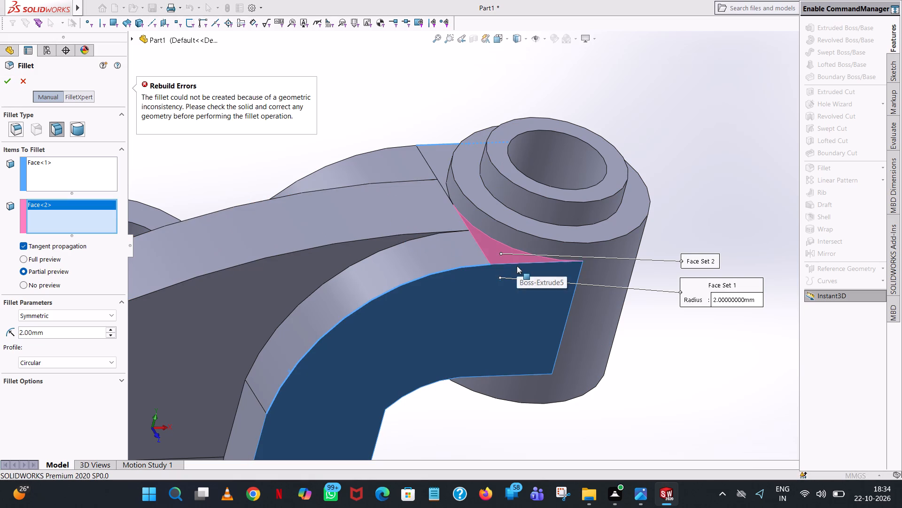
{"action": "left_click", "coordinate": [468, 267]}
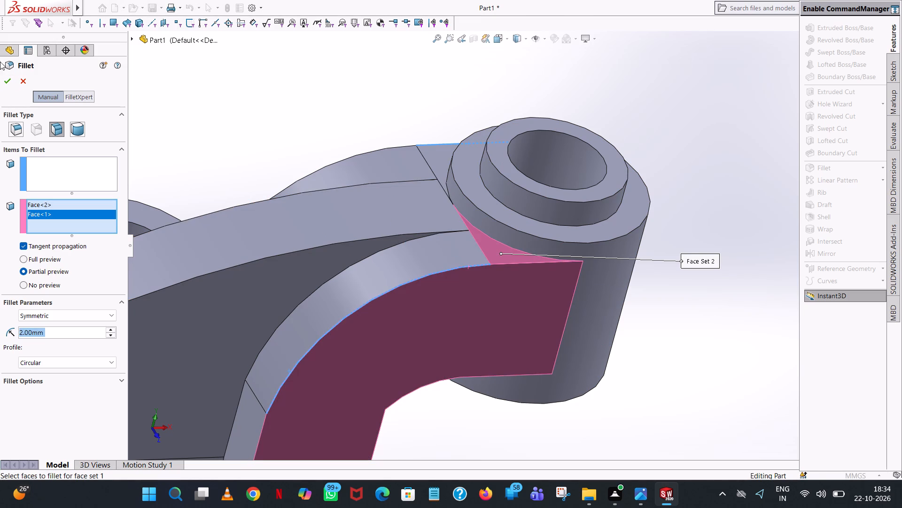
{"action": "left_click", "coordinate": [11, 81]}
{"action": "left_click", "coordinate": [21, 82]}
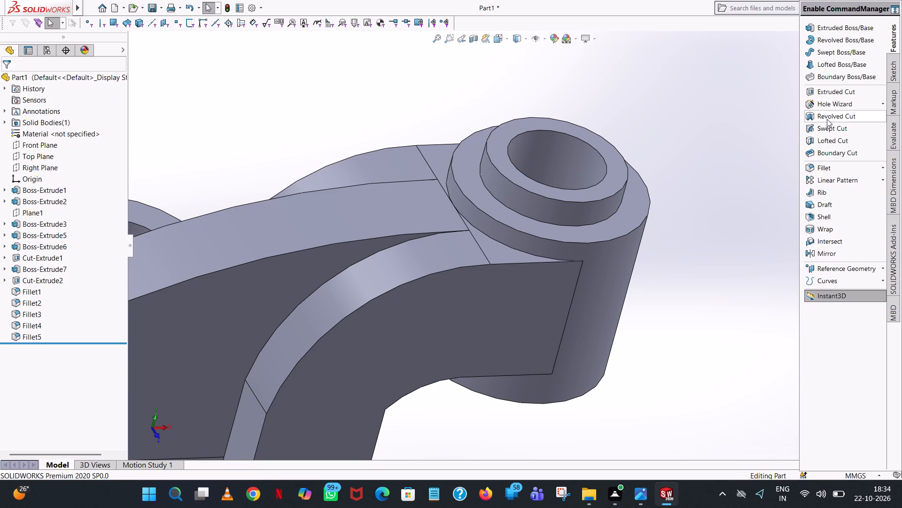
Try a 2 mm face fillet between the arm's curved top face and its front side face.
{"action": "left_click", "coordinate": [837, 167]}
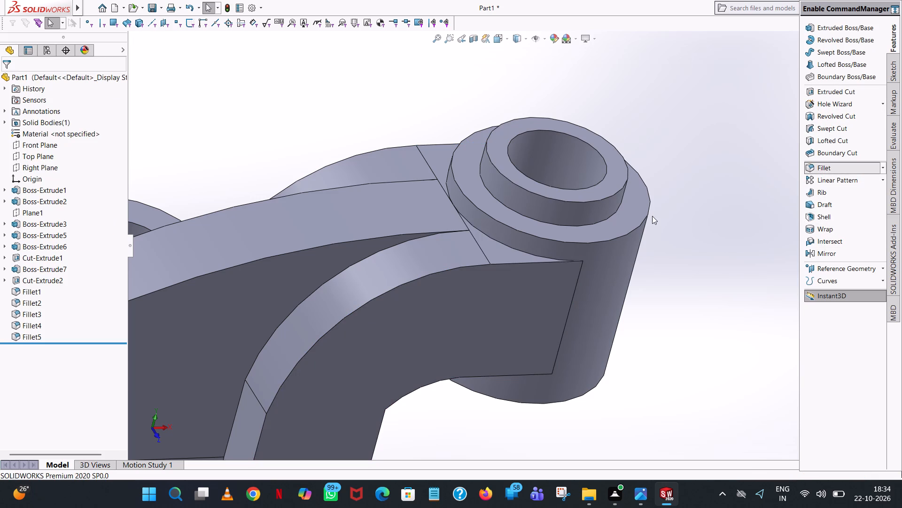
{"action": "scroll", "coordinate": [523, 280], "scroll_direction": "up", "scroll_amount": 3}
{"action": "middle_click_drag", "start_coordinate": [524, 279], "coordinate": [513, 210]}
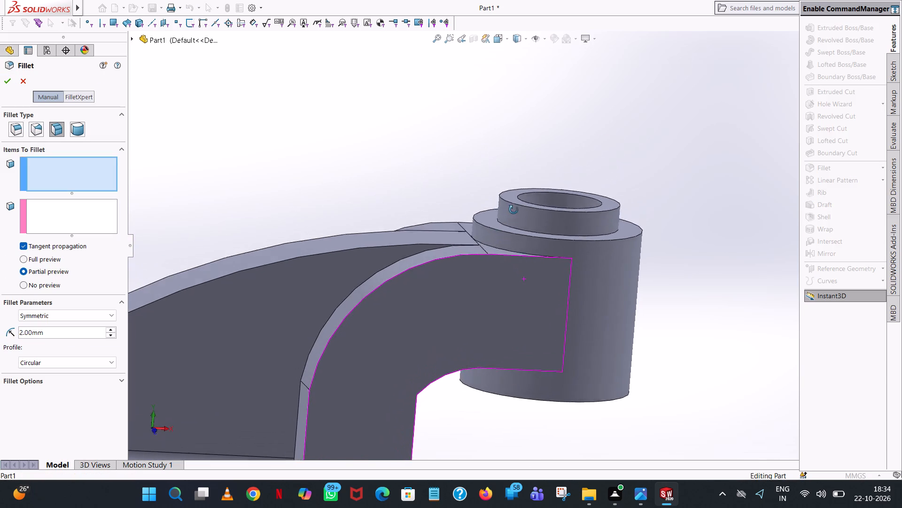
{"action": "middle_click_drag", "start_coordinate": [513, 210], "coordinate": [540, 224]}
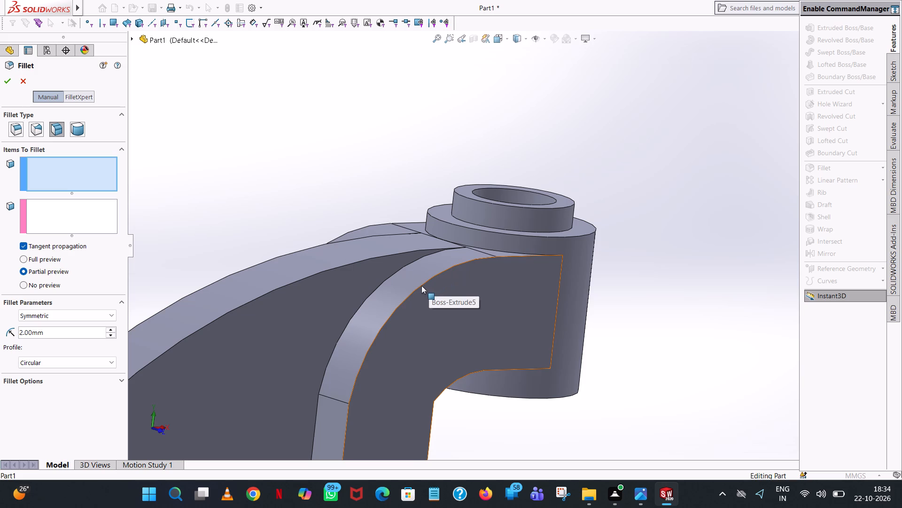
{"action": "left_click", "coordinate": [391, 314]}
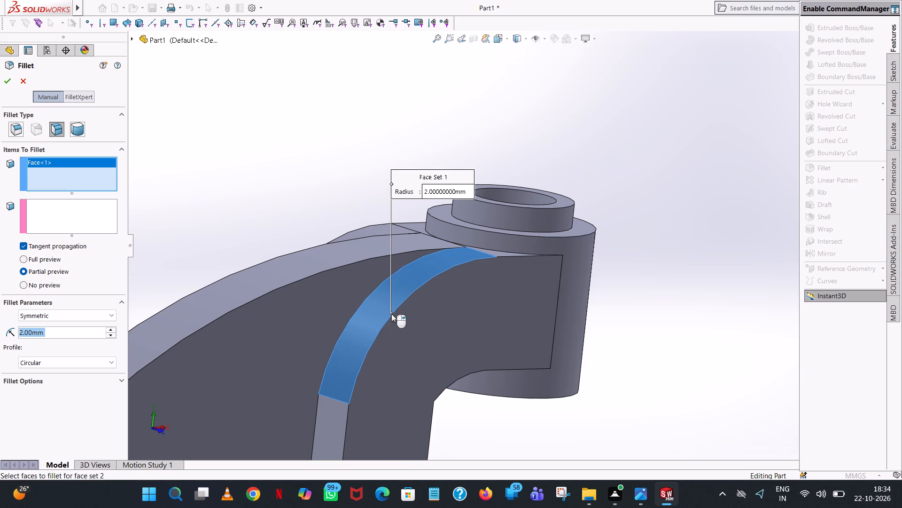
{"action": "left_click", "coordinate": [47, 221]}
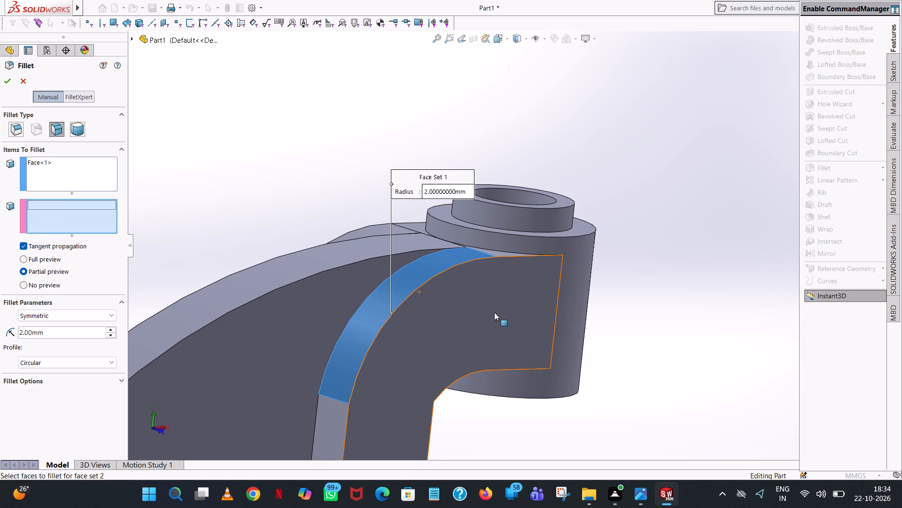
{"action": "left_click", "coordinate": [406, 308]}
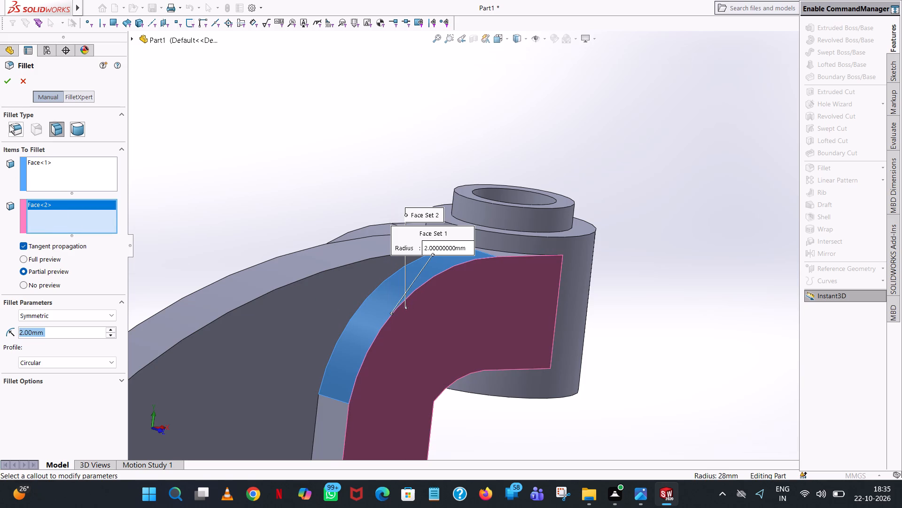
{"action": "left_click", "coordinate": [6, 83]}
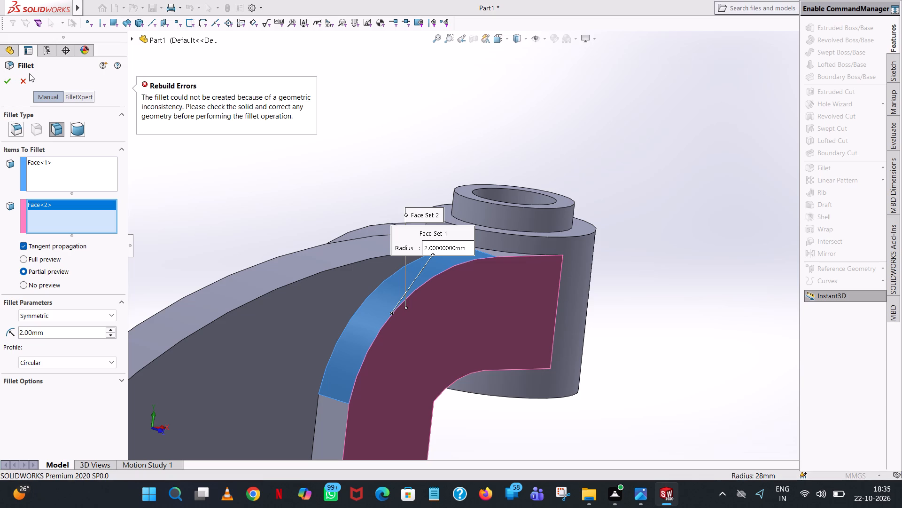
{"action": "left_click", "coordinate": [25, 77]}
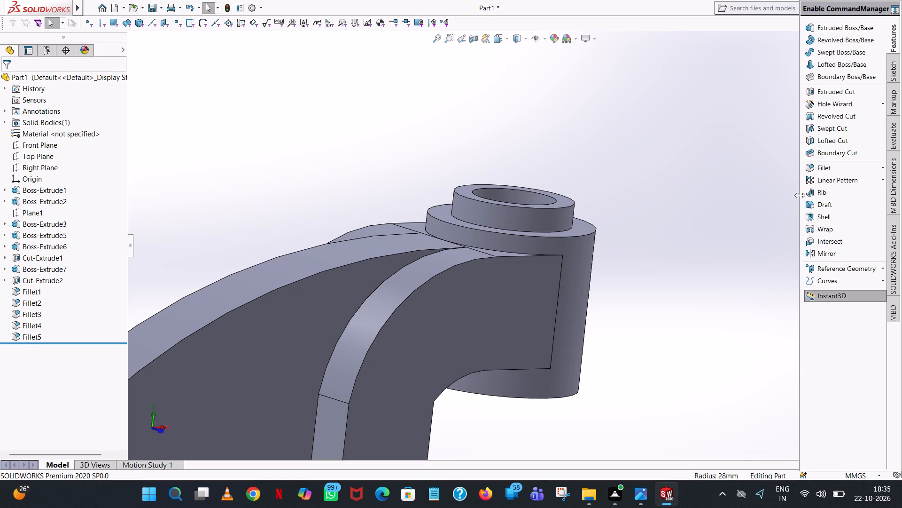
Fillet the rib's upper curved edge on the front side with a constant 2 mm radius.
{"action": "left_click", "coordinate": [825, 166]}
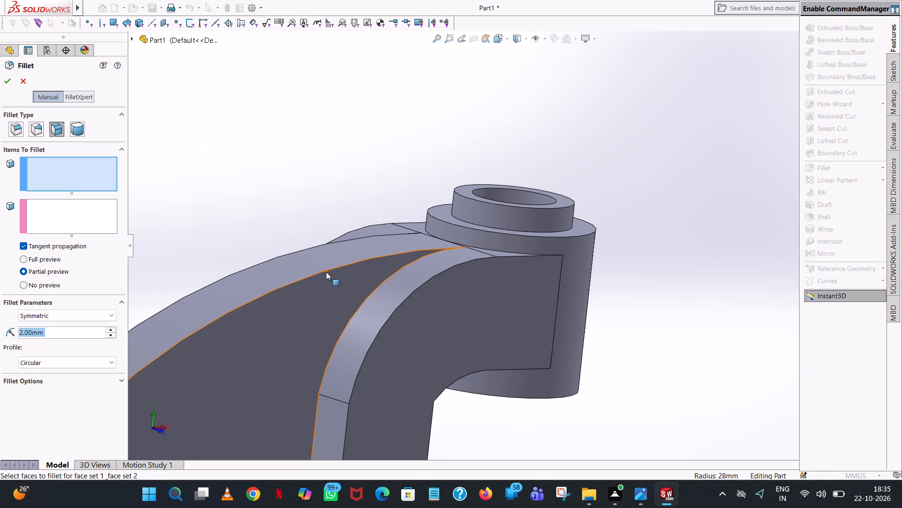
{"action": "left_click", "coordinate": [15, 131]}
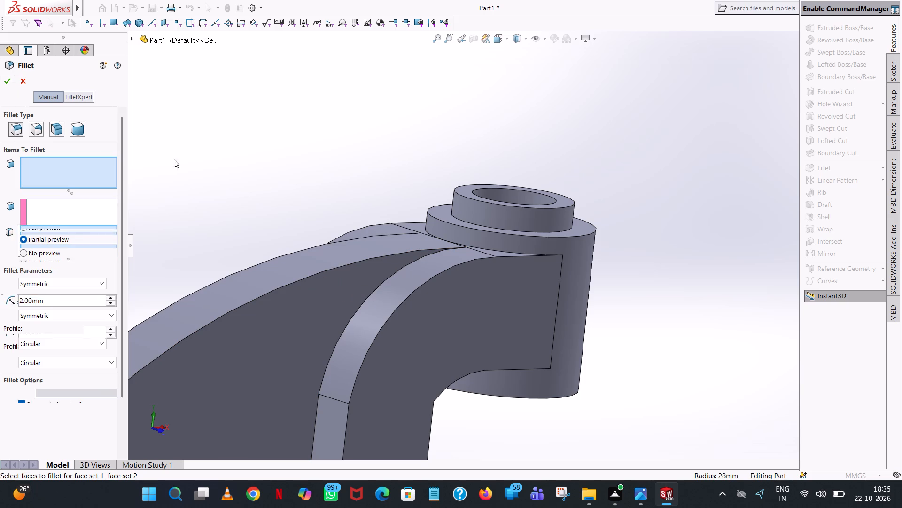
{"action": "left_click", "coordinate": [359, 260]}
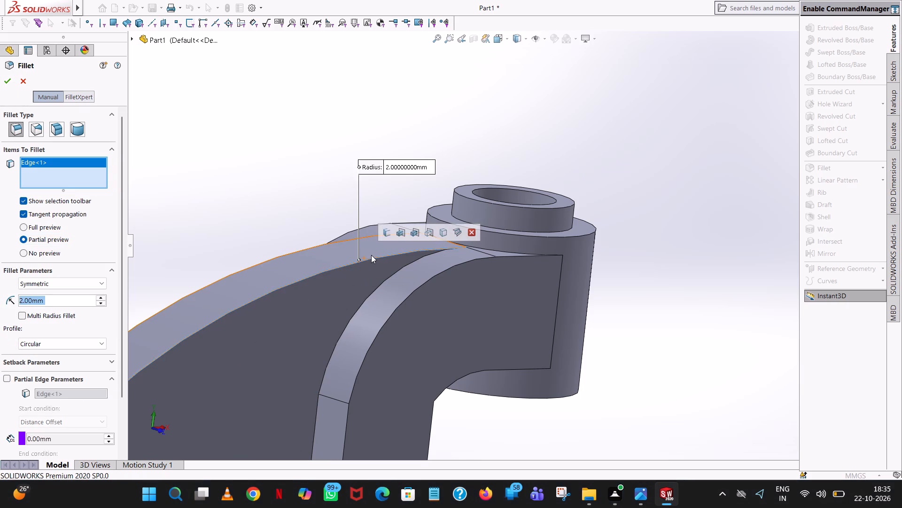
{"action": "left_click", "coordinate": [9, 78]}
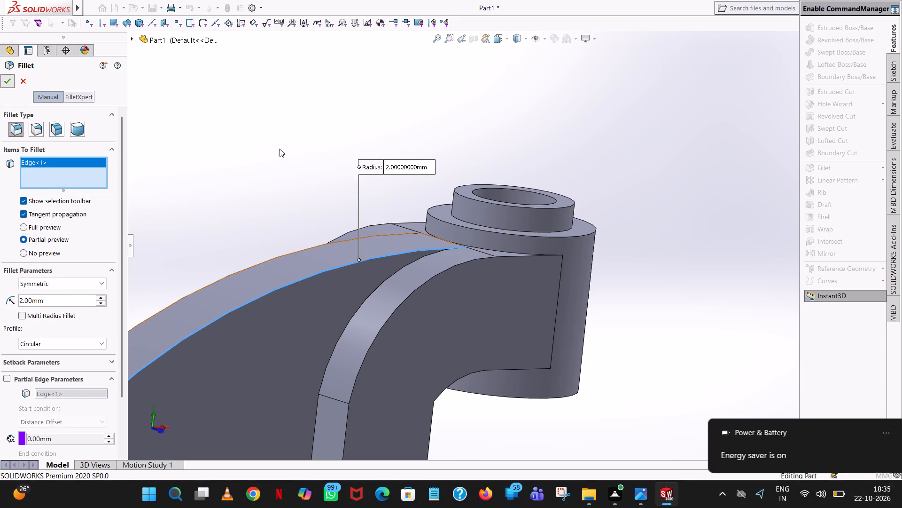
Fillet the rib's upper curved edge on the rear side with a 2 mm radius.
{"action": "scroll", "coordinate": [307, 167], "scroll_direction": "up", "scroll_amount": 4}
{"action": "middle_click_drag", "start_coordinate": [312, 169], "coordinate": [372, 218]}
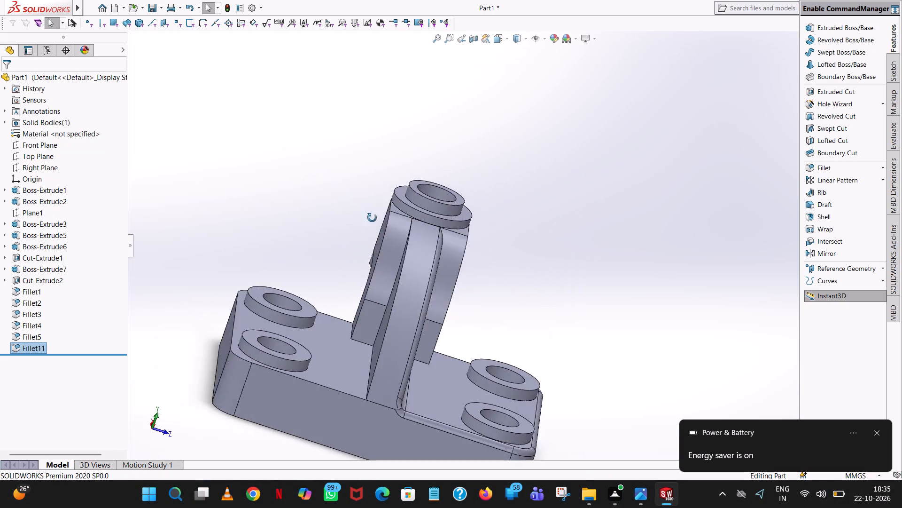
{"action": "middle_click_drag", "start_coordinate": [372, 218], "coordinate": [399, 254]}
{"action": "left_click", "coordinate": [836, 170]}
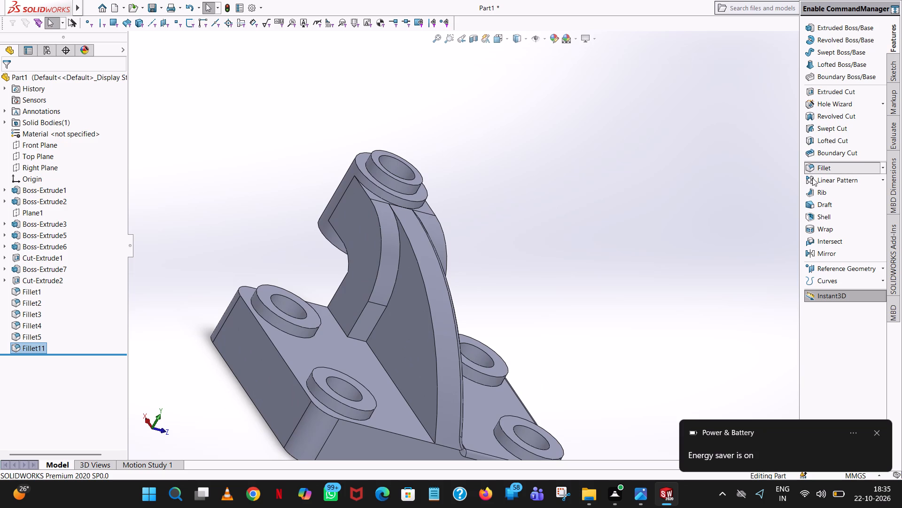
{"action": "left_click", "coordinate": [422, 280]}
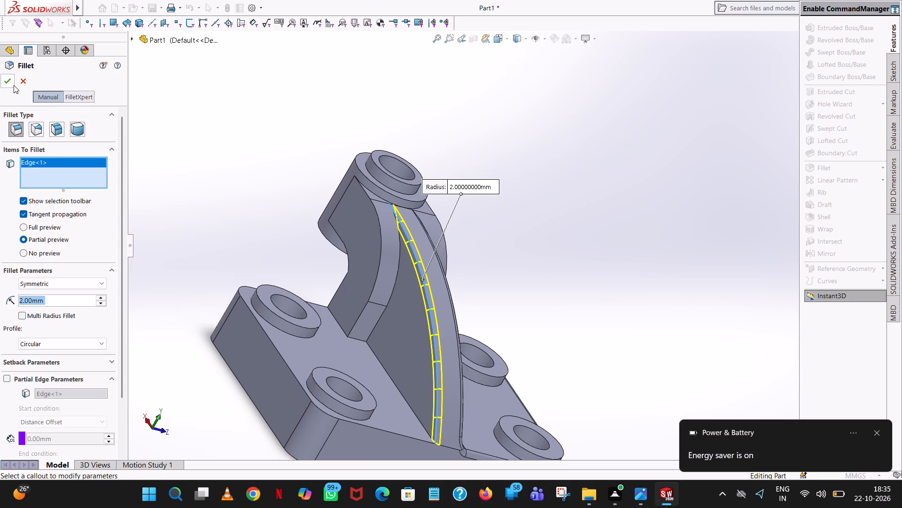
{"action": "left_click", "coordinate": [8, 84]}
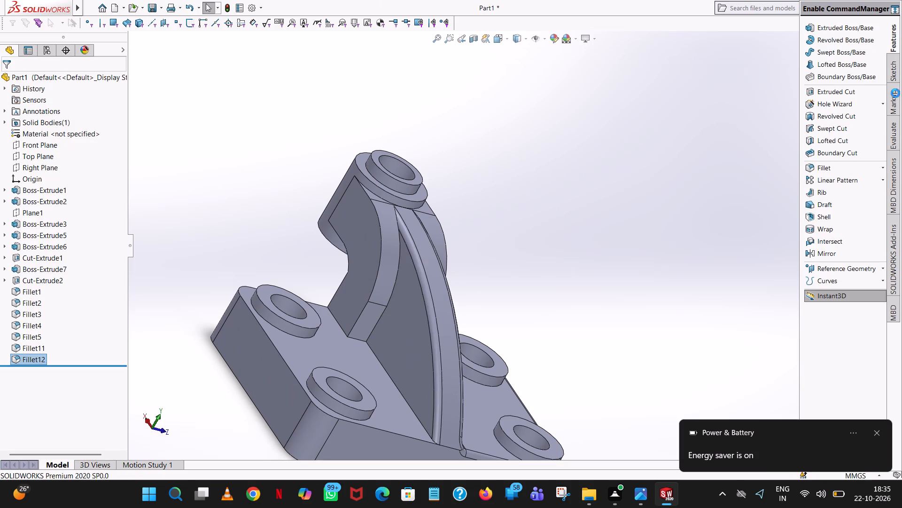
Fillet the curved edge where the rib's rear side meets the arm's curved top face with a 2 mm radius.
{"action": "left_click", "coordinate": [832, 167]}
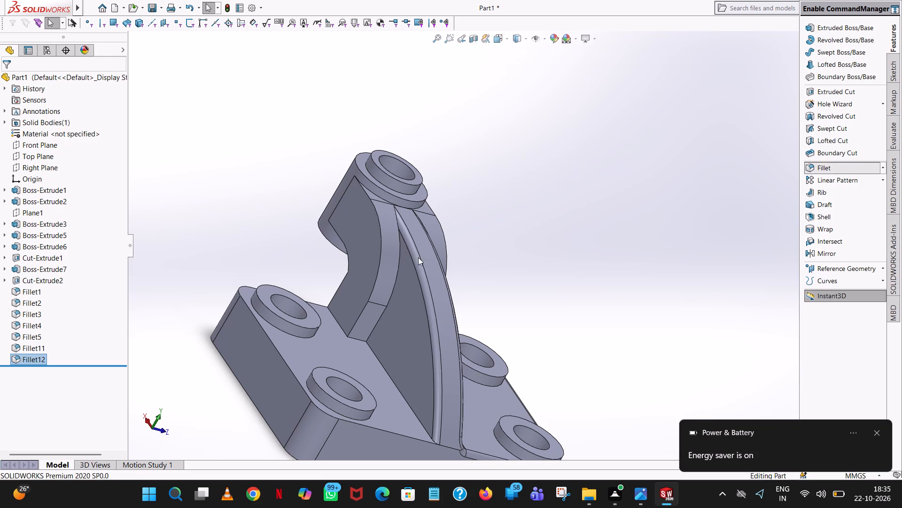
{"action": "left_click", "coordinate": [397, 274]}
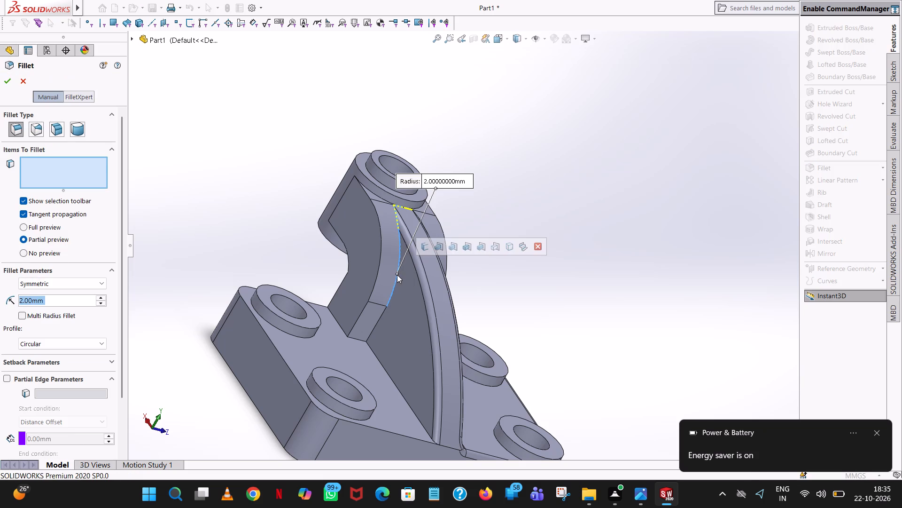
{"action": "left_click", "coordinate": [11, 85]}
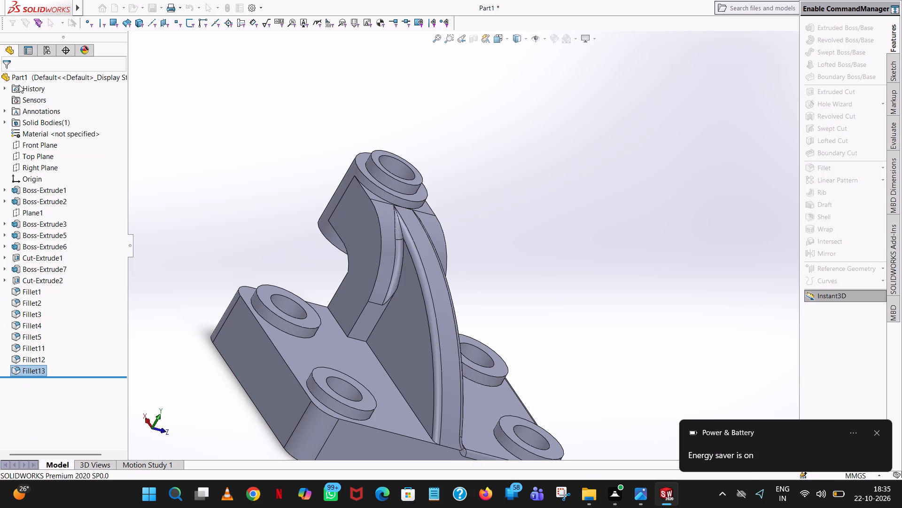
Fillet the curved edge where the rib's front side meets the arm's curved top face with a 2 mm radius.
{"action": "middle_click_drag", "start_coordinate": [377, 262], "coordinate": [376, 177]}
{"action": "scroll", "coordinate": [378, 204], "scroll_direction": "up", "scroll_amount": 1}
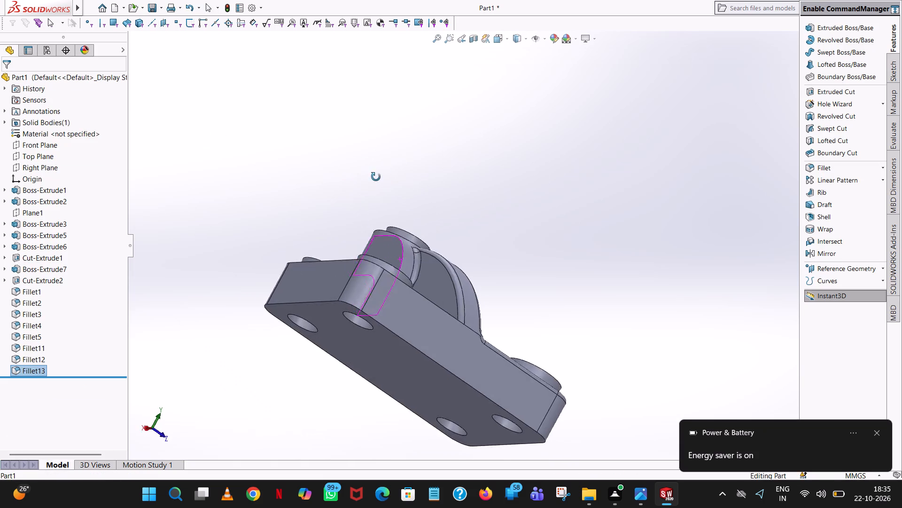
{"action": "middle_click_drag", "start_coordinate": [376, 177], "coordinate": [353, 207]}
{"action": "scroll", "coordinate": [439, 271], "scroll_direction": "down", "scroll_amount": 6}
{"action": "scroll", "coordinate": [440, 272], "scroll_direction": "up", "scroll_amount": 5}
{"action": "scroll", "coordinate": [441, 273], "scroll_direction": "down", "scroll_amount": 1}
{"action": "middle_click_drag", "start_coordinate": [441, 274], "coordinate": [393, 269]}
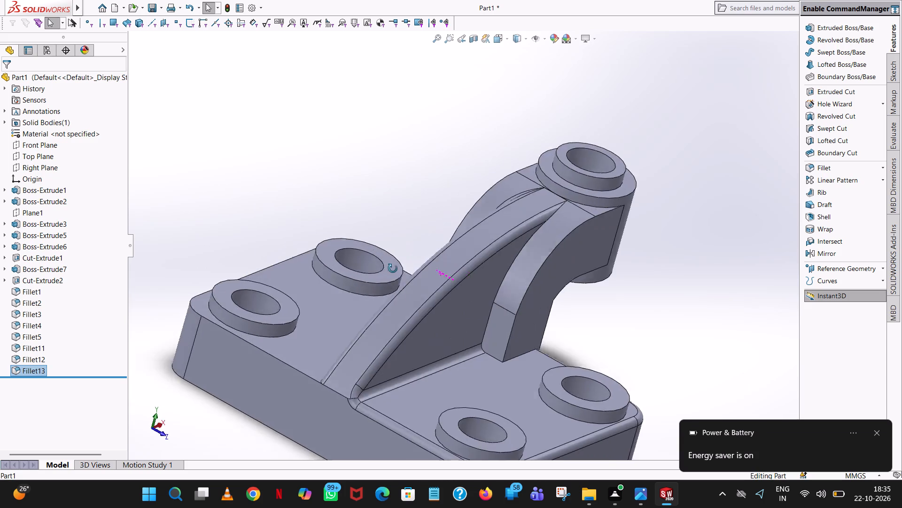
{"action": "middle_click_drag", "start_coordinate": [393, 269], "coordinate": [419, 244]}
{"action": "scroll", "coordinate": [419, 244], "scroll_direction": "up", "scroll_amount": 1}
{"action": "left_click", "coordinate": [835, 168]}
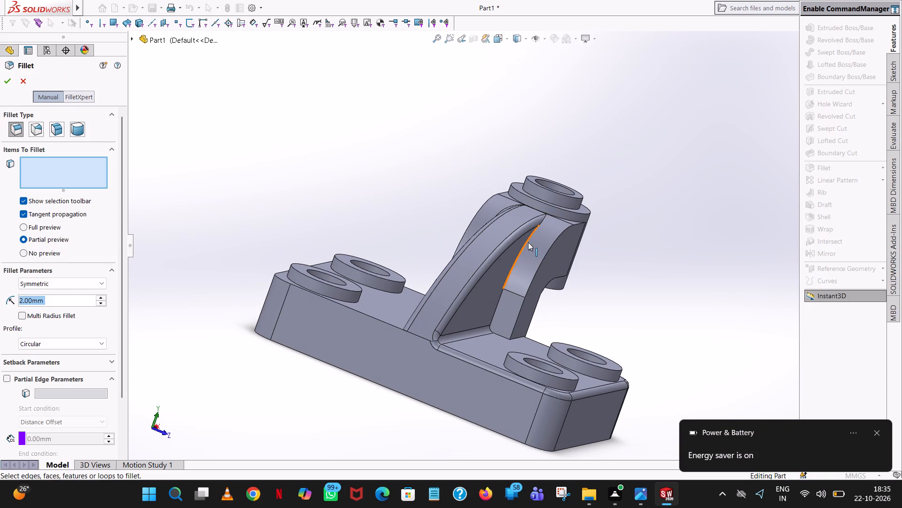
{"action": "left_click", "coordinate": [528, 242]}
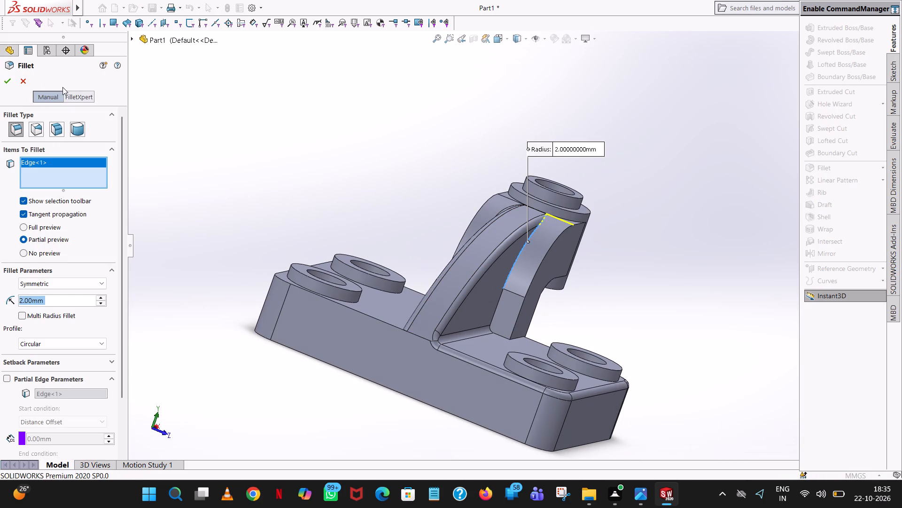
{"action": "left_click", "coordinate": [4, 82]}
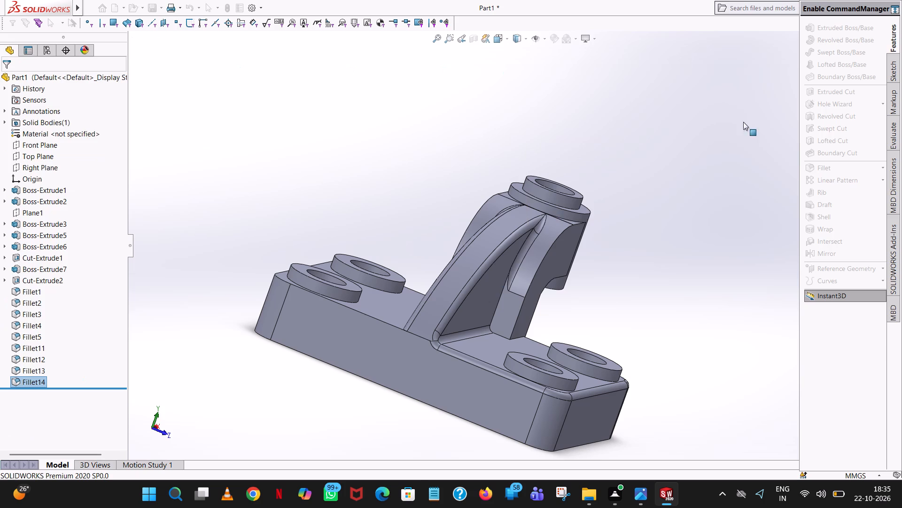
Fillet the straight edge where the rib's front side meets the arm's flat lower face with a 2 mm radius.
{"action": "left_click", "coordinate": [833, 166]}
{"action": "scroll", "coordinate": [594, 193], "scroll_direction": "up", "scroll_amount": 1}
{"action": "middle_click_drag", "start_coordinate": [594, 193], "coordinate": [593, 197]}
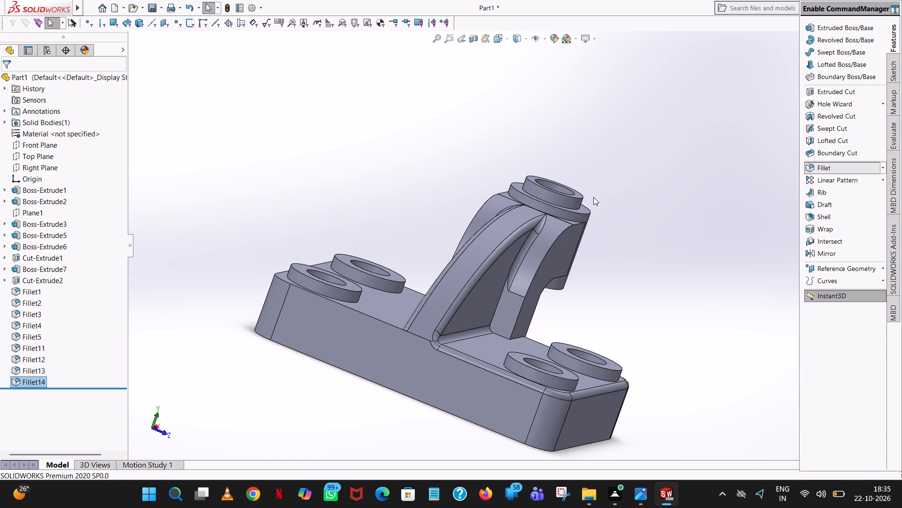
{"action": "middle_click_drag", "start_coordinate": [593, 197], "coordinate": [564, 273]}
{"action": "middle_click_drag", "start_coordinate": [567, 234], "coordinate": [563, 265]}
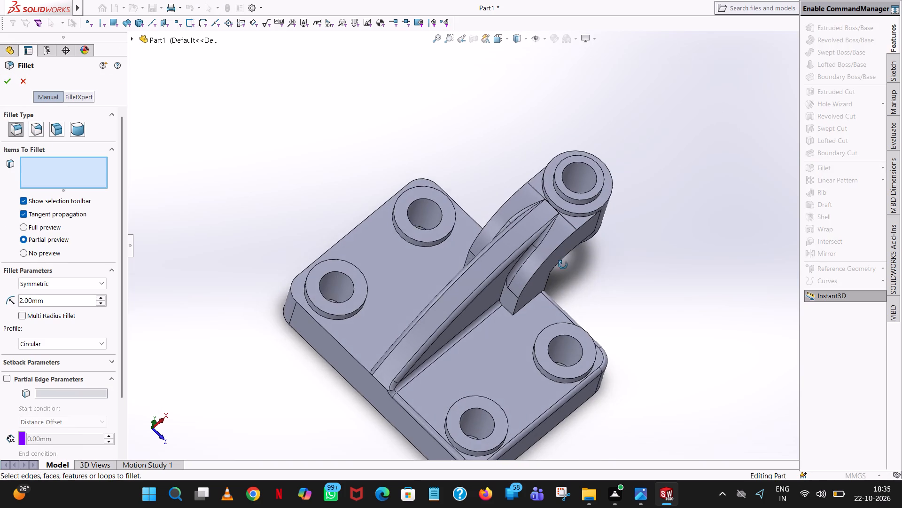
{"action": "middle_click_drag", "start_coordinate": [563, 265], "coordinate": [574, 179]}
{"action": "scroll", "coordinate": [574, 179], "scroll_direction": "up", "scroll_amount": 1}
{"action": "scroll", "coordinate": [574, 179], "scroll_direction": "down", "scroll_amount": 6}
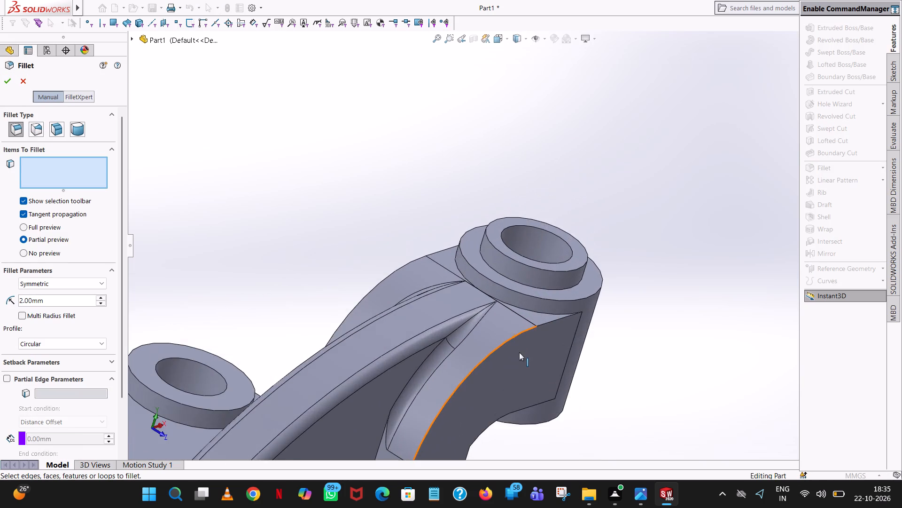
{"action": "middle_click_drag", "start_coordinate": [519, 353], "coordinate": [565, 236]}
{"action": "scroll", "coordinate": [531, 267], "scroll_direction": "up", "scroll_amount": 5}
{"action": "middle_click_drag", "start_coordinate": [523, 256], "coordinate": [513, 411]}
{"action": "scroll", "coordinate": [469, 294], "scroll_direction": "down", "scroll_amount": 3}
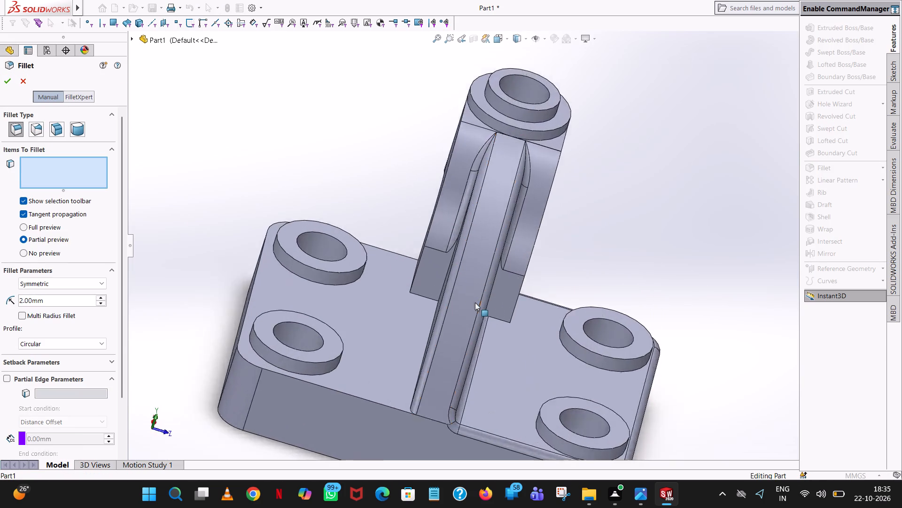
{"action": "scroll", "coordinate": [475, 302], "scroll_direction": "down", "scroll_amount": 2}
{"action": "middle_click_drag", "start_coordinate": [497, 316], "coordinate": [478, 307]}
{"action": "scroll", "coordinate": [520, 275], "scroll_direction": "up", "scroll_amount": 1}
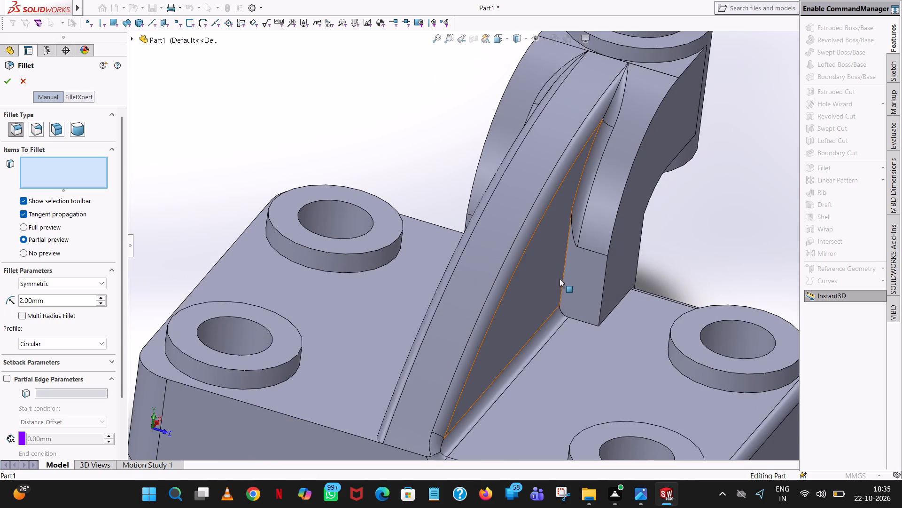
{"action": "left_click", "coordinate": [565, 272]}
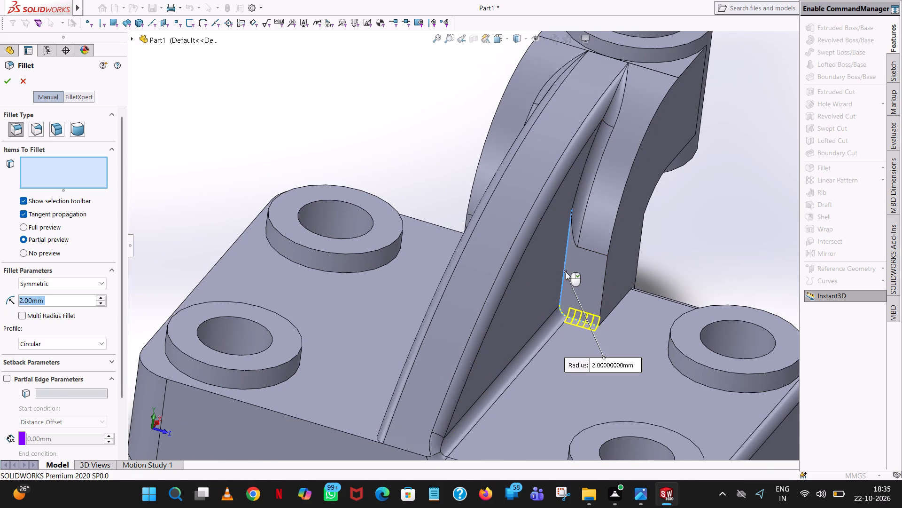
{"action": "left_click", "coordinate": [6, 79]}
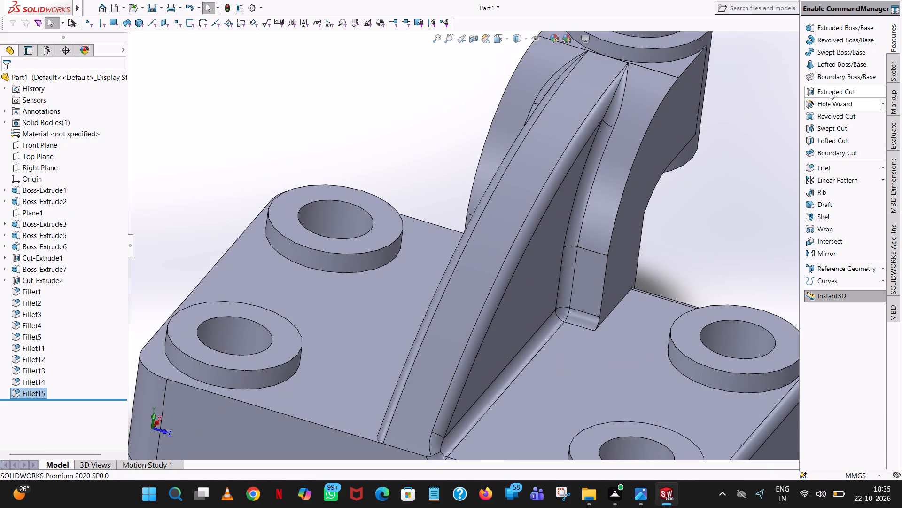
Fillet the straight edge where the rib's rear side meets the arm's flat lower face with a 2 mm radius.
{"action": "left_click", "coordinate": [832, 161]}
{"action": "left_click", "coordinate": [826, 167]}
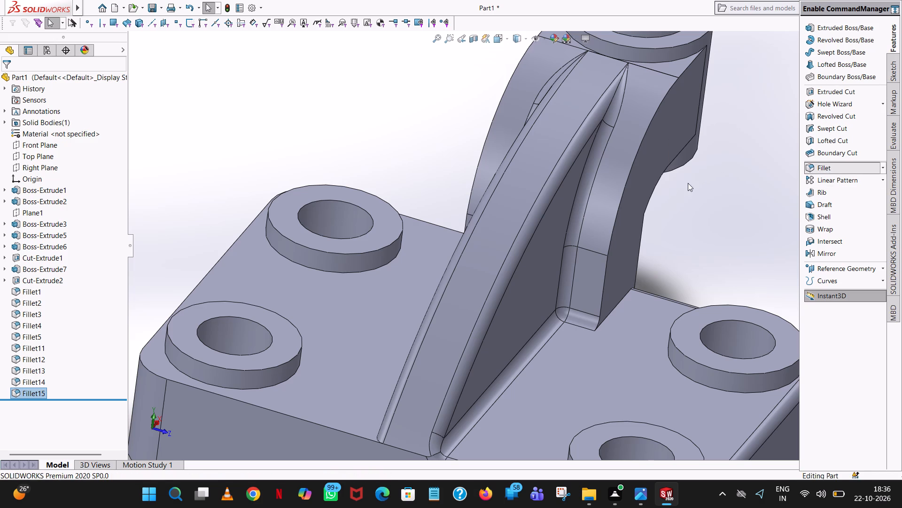
{"action": "middle_click_drag", "start_coordinate": [653, 216], "coordinate": [699, 208]}
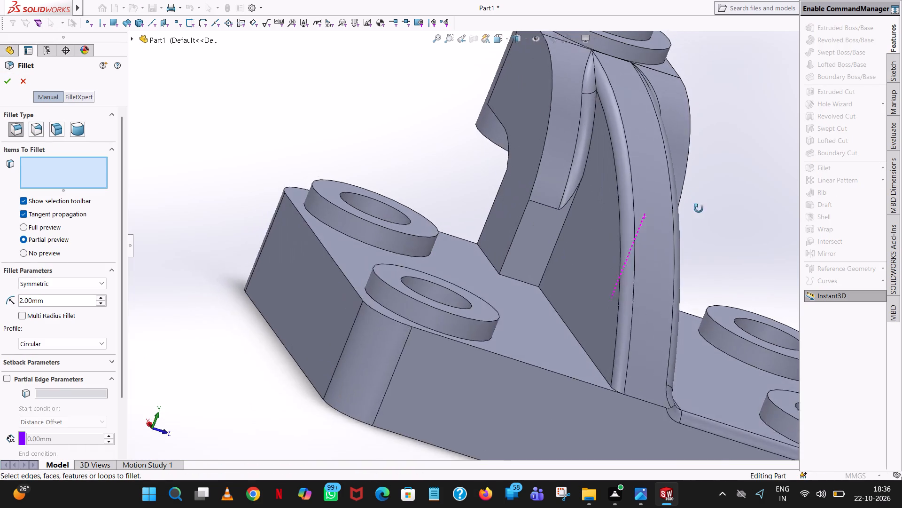
{"action": "middle_click_drag", "start_coordinate": [699, 208], "coordinate": [699, 225]}
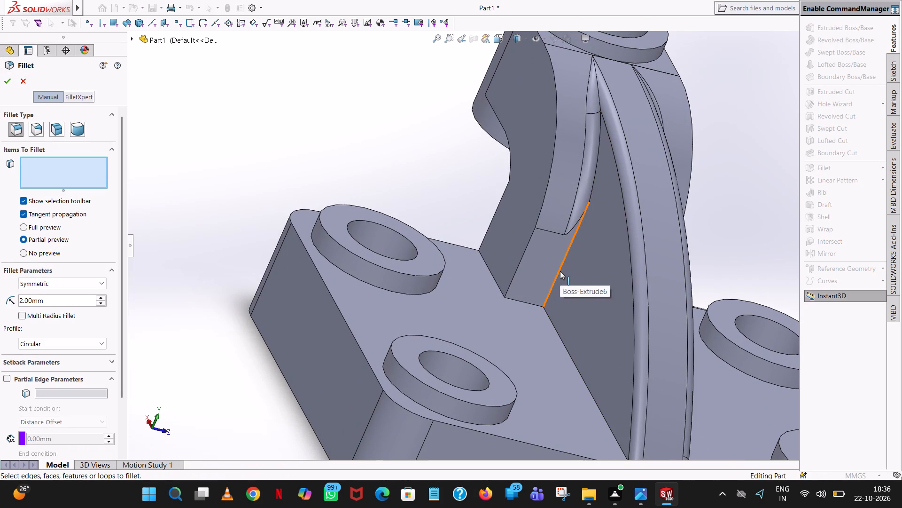
{"action": "left_click", "coordinate": [560, 271]}
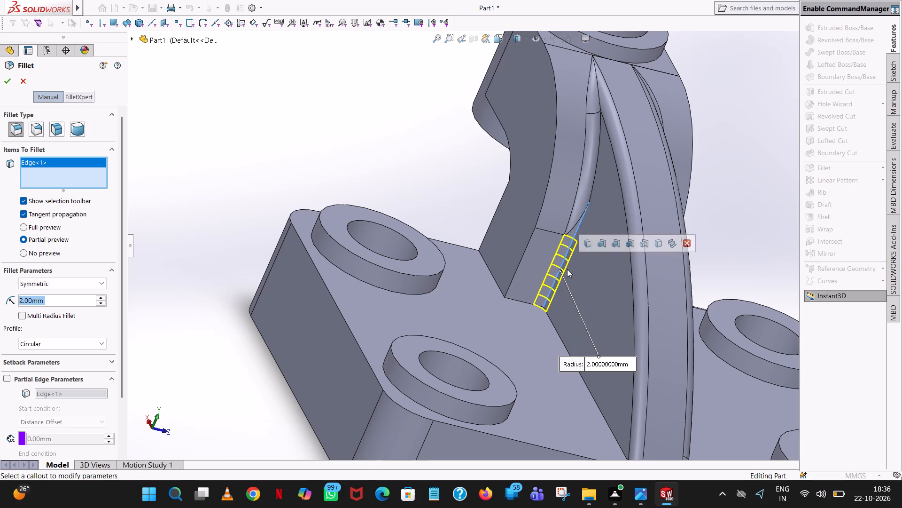
{"action": "left_click", "coordinate": [8, 76]}
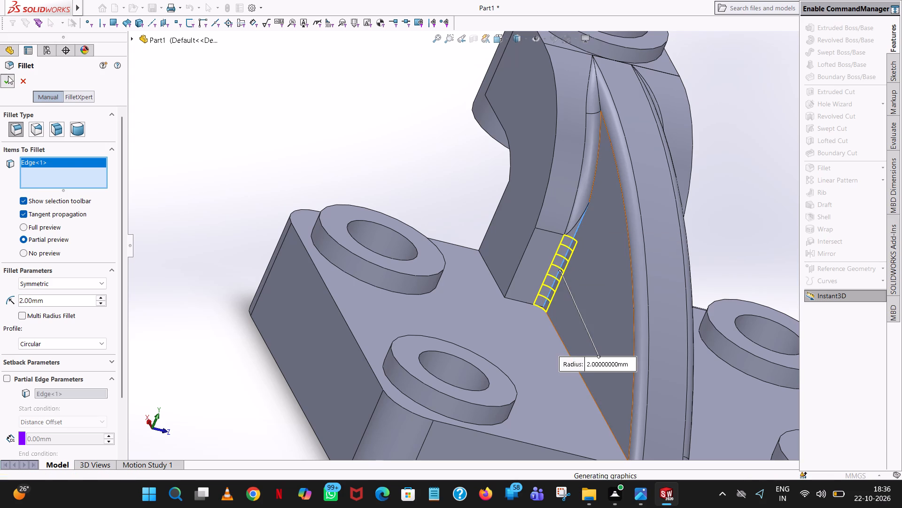
Fillet the arm's foot edge on the base beside the rib's rear side with 2 mm, propagating tangentially along the rib's foot.
{"action": "middle_click_drag", "start_coordinate": [692, 237], "coordinate": [640, 251]}
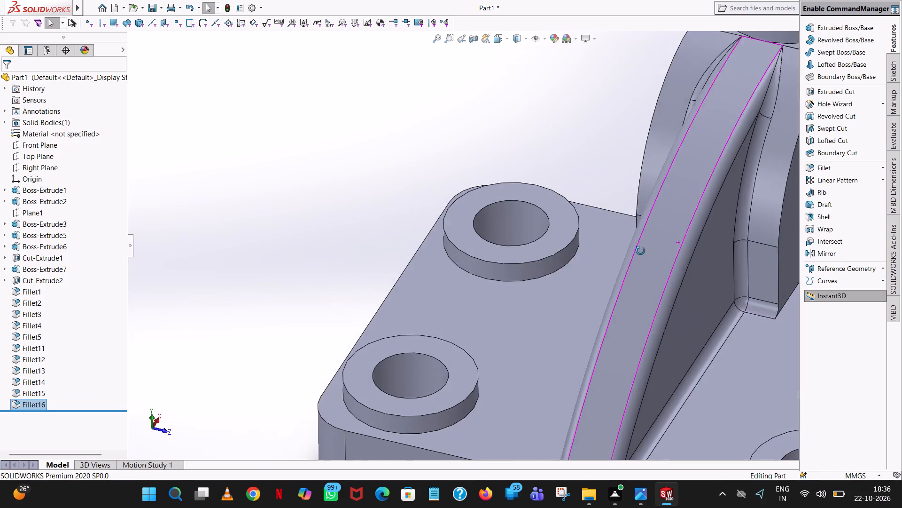
{"action": "middle_click_drag", "start_coordinate": [640, 251], "coordinate": [679, 184]}
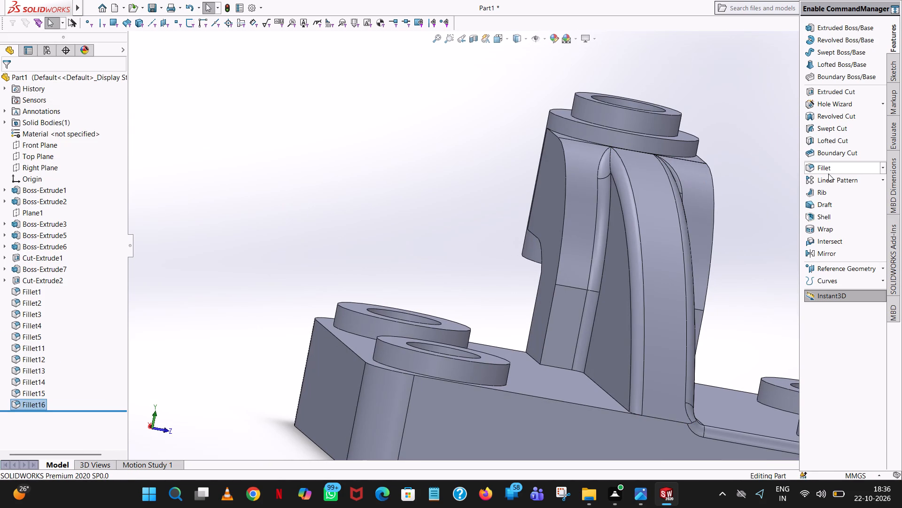
{"action": "left_click", "coordinate": [829, 174]}
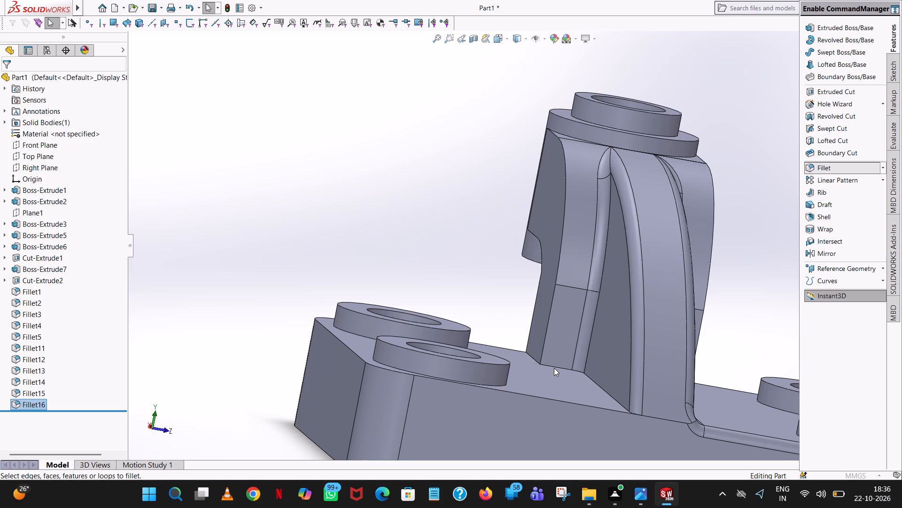
{"action": "left_click", "coordinate": [556, 366]}
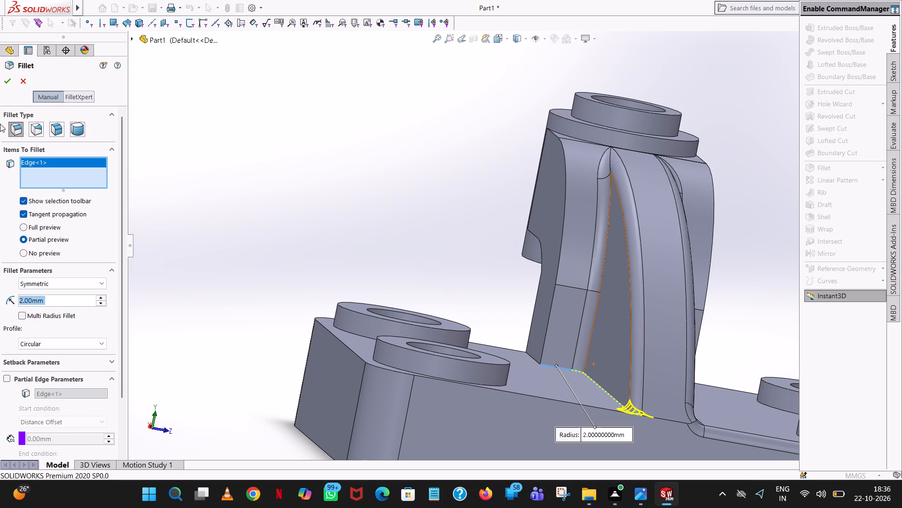
{"action": "left_click", "coordinate": [9, 79]}
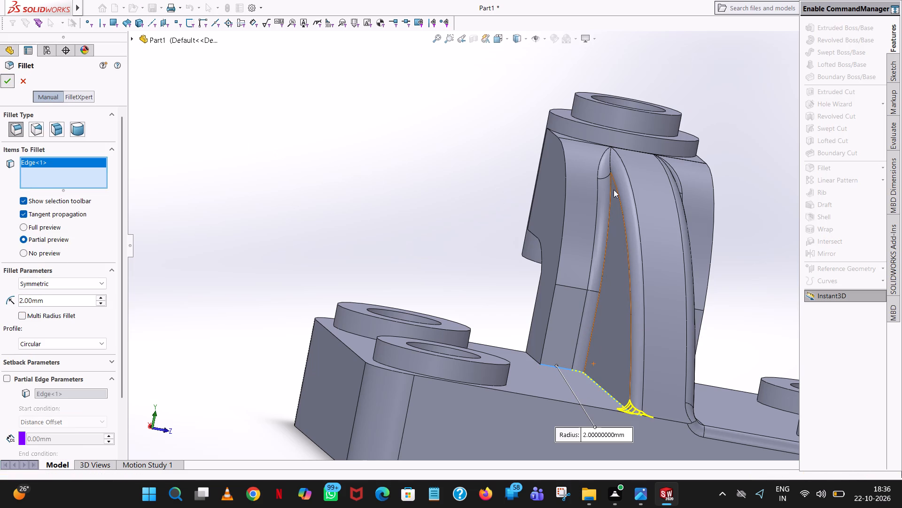
Fillet the edge where the arm's rear side face meets the base's top face with a 2 mm radius.
{"action": "middle_click_drag", "start_coordinate": [740, 268], "coordinate": [707, 271]}
{"action": "scroll", "coordinate": [720, 268], "scroll_direction": "up", "scroll_amount": 1}
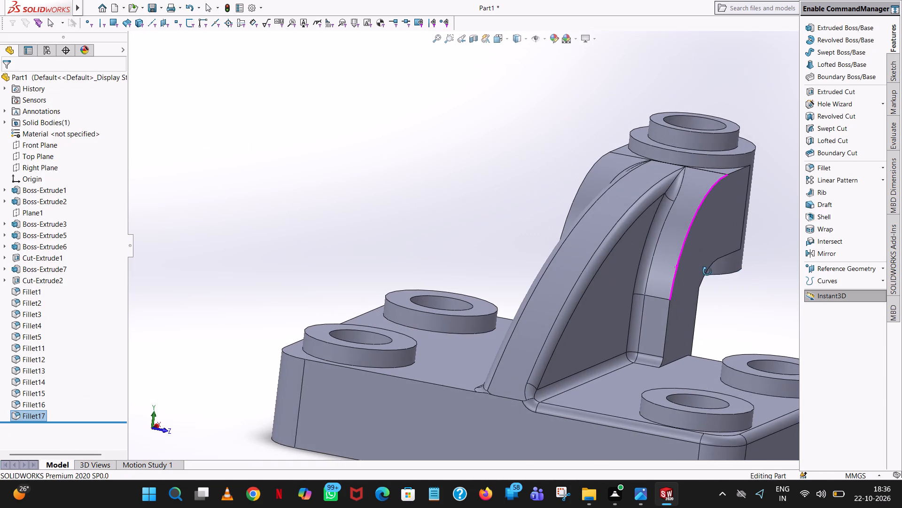
{"action": "middle_click_drag", "start_coordinate": [707, 271], "coordinate": [768, 311]}
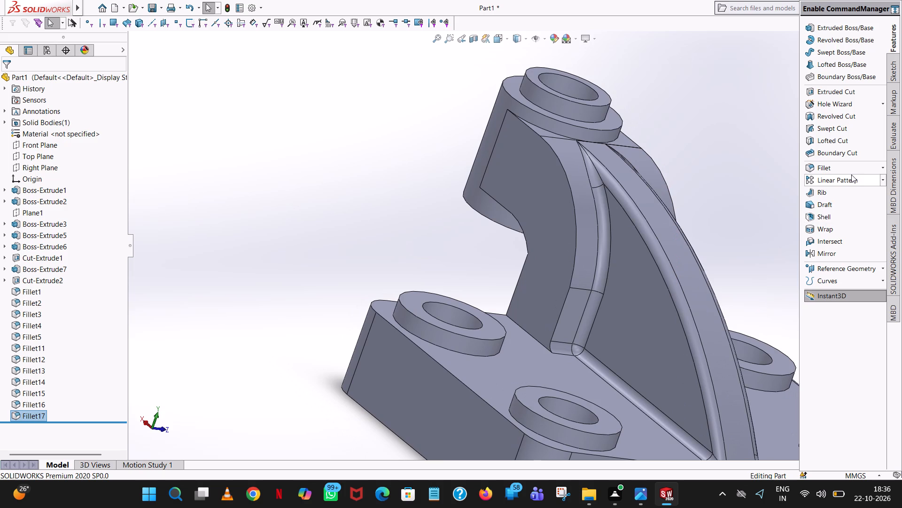
{"action": "left_click", "coordinate": [851, 170]}
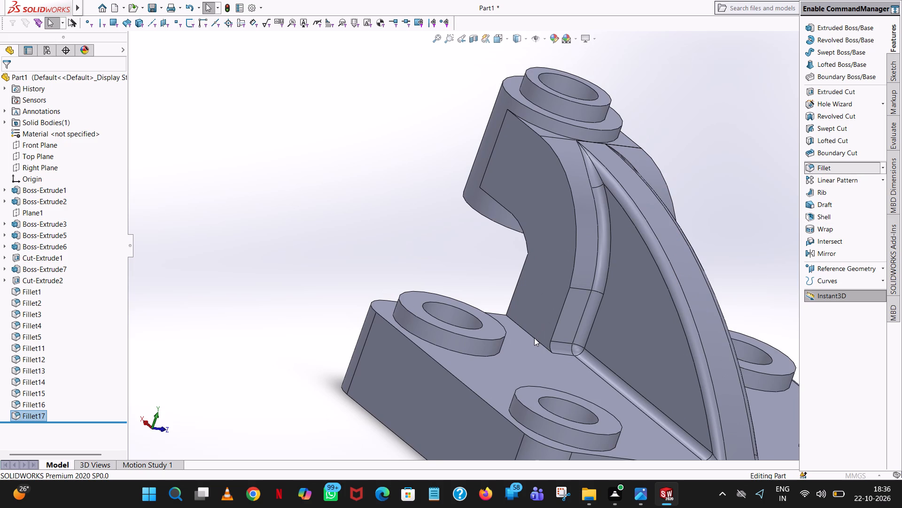
{"action": "left_click", "coordinate": [534, 338]}
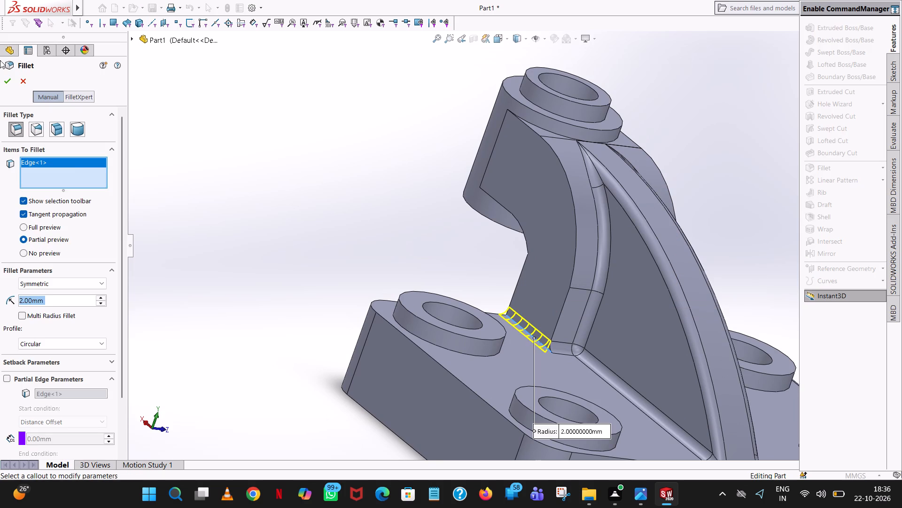
{"action": "left_click", "coordinate": [6, 79]}
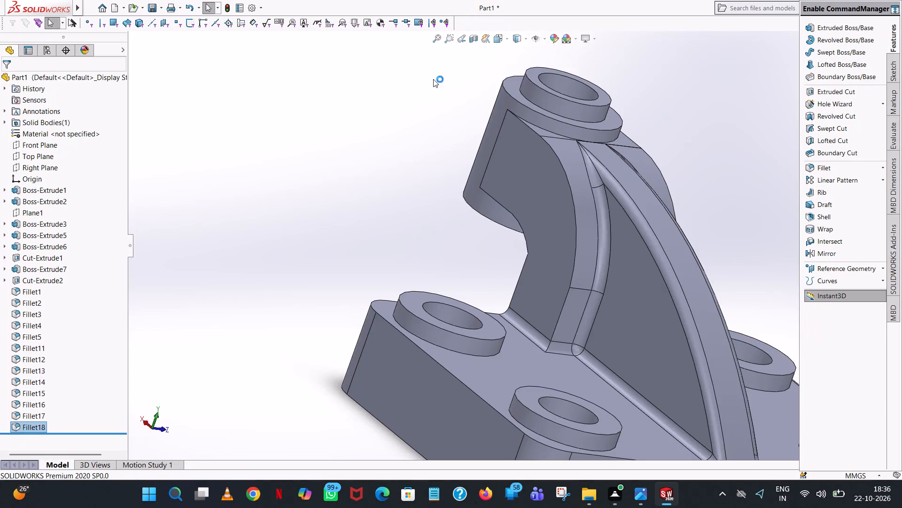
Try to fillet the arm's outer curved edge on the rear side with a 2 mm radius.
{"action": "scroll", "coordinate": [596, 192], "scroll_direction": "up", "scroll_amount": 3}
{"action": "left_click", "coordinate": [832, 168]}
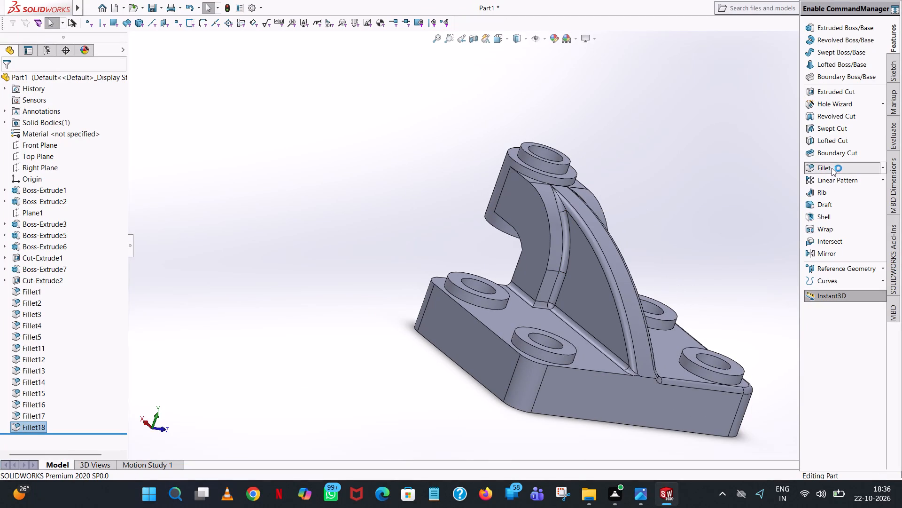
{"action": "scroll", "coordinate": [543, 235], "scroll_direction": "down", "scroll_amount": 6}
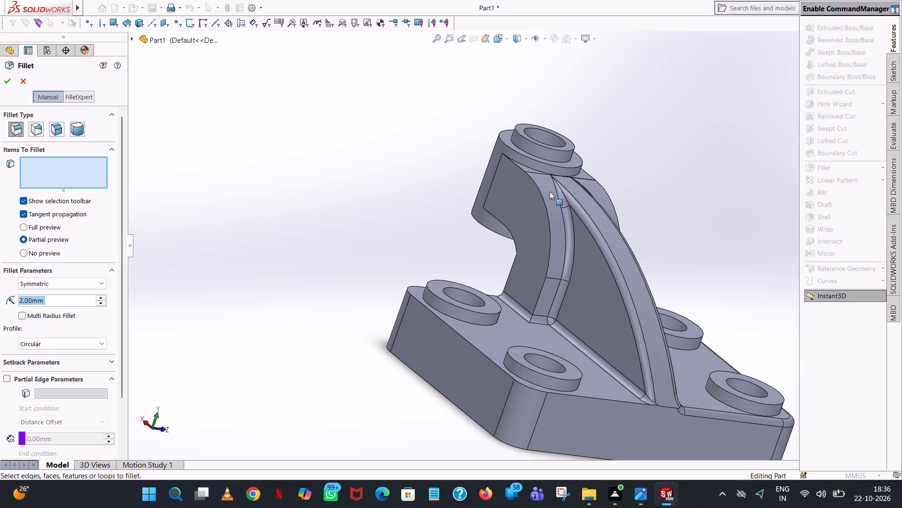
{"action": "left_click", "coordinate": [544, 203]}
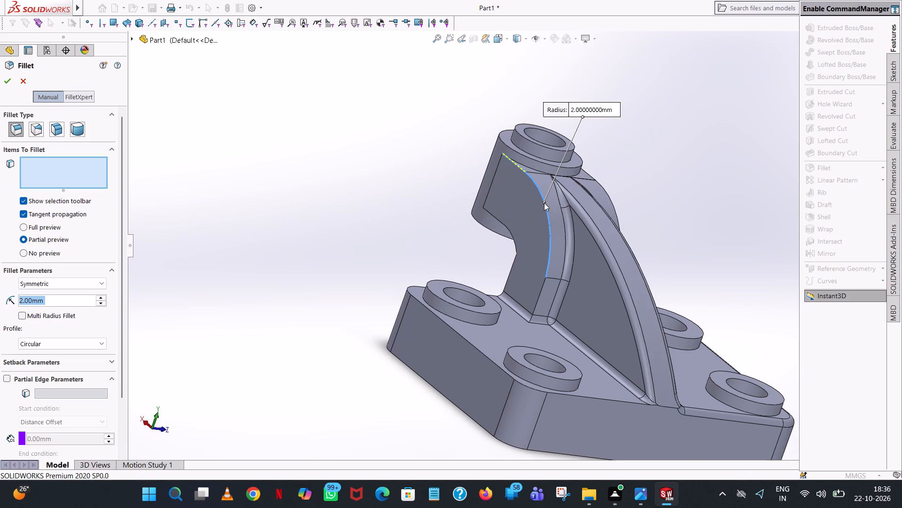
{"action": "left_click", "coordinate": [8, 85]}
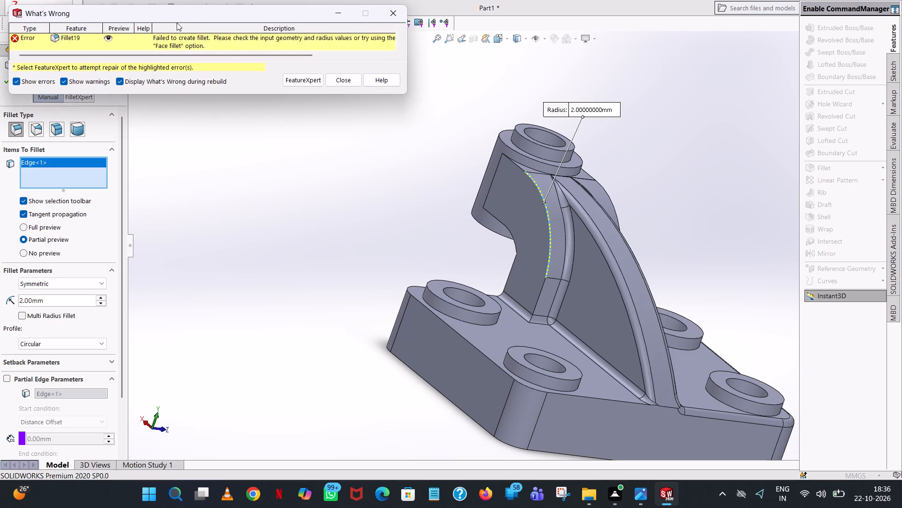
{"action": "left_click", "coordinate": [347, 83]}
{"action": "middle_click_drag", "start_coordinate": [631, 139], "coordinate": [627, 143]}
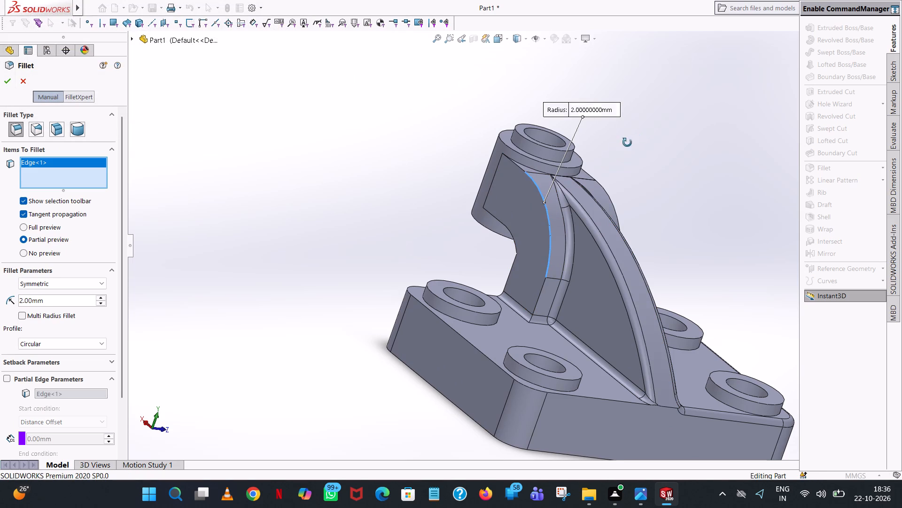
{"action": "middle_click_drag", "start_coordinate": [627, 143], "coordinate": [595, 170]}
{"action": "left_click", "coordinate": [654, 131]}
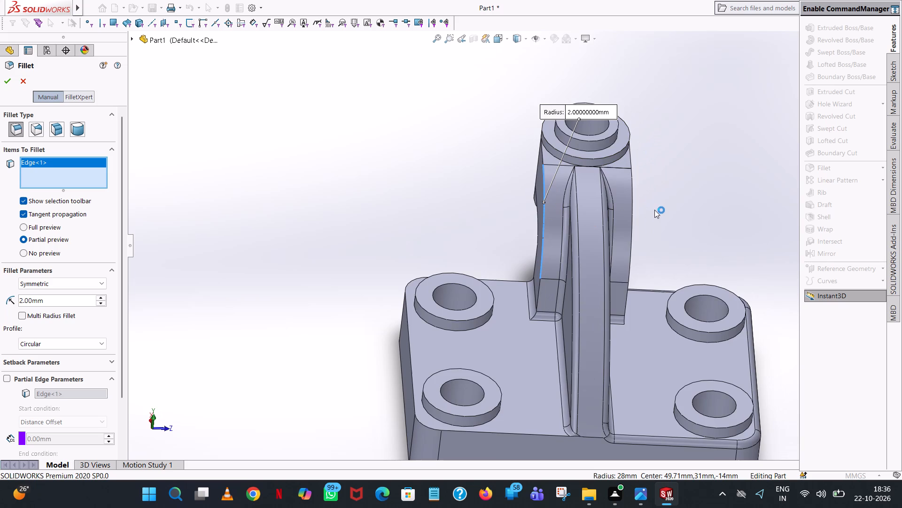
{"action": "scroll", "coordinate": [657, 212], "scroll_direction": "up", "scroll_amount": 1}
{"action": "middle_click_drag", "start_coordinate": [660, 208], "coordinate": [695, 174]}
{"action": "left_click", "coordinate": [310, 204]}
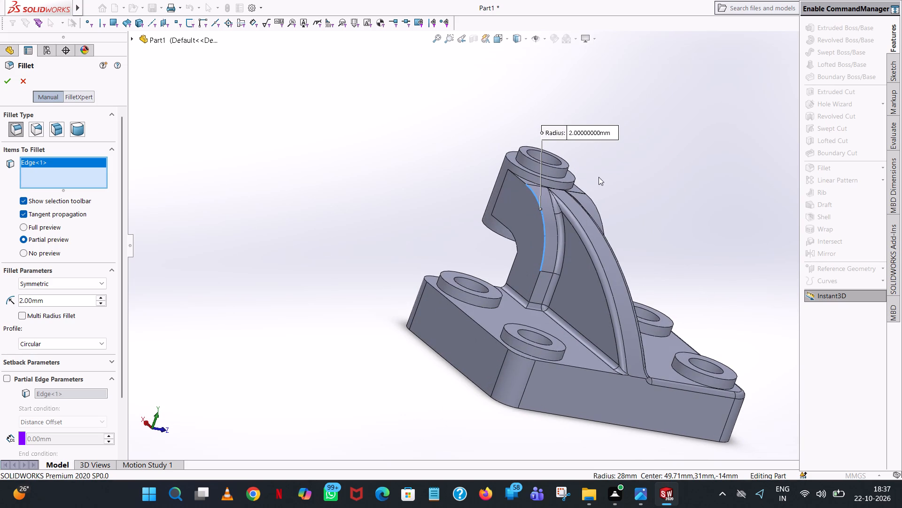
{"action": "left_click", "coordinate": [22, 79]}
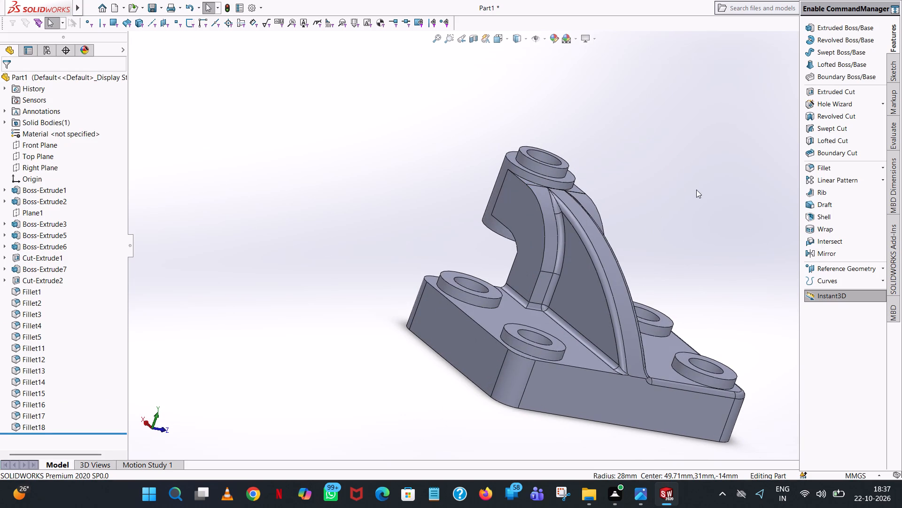
Fillet the arm's inner concave curved edge beneath the cylinder on the rear side with a 2 mm radius.
{"action": "middle_click_drag", "start_coordinate": [697, 191], "coordinate": [681, 198]}
{"action": "scroll", "coordinate": [568, 252], "scroll_direction": "down", "scroll_amount": 5}
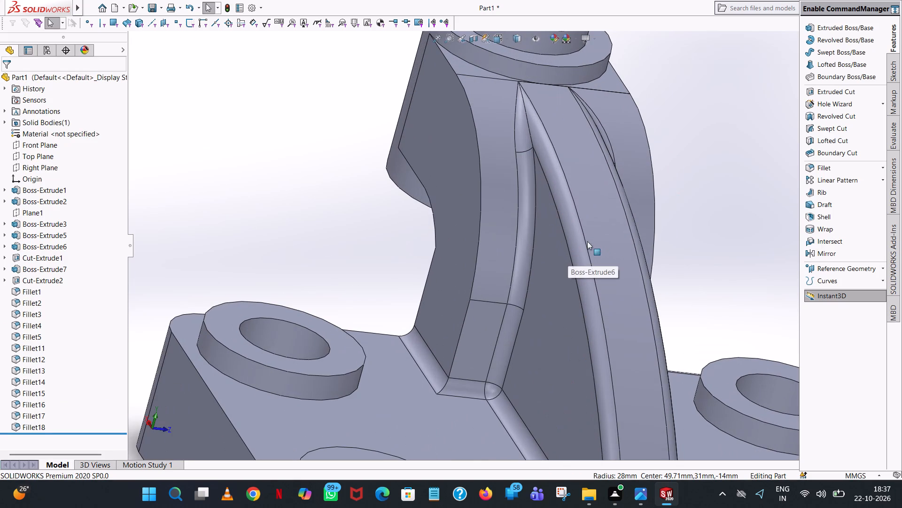
{"action": "left_click", "coordinate": [852, 171]}
{"action": "scroll", "coordinate": [458, 163], "scroll_direction": "up", "scroll_amount": 3}
{"action": "middle_click_drag", "start_coordinate": [463, 164], "coordinate": [466, 167]}
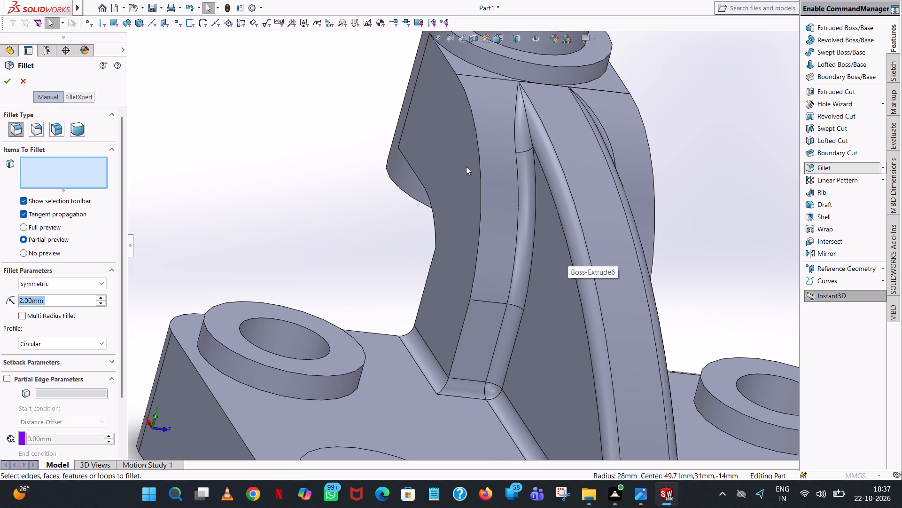
{"action": "middle_click_drag", "start_coordinate": [466, 167], "coordinate": [542, 182]}
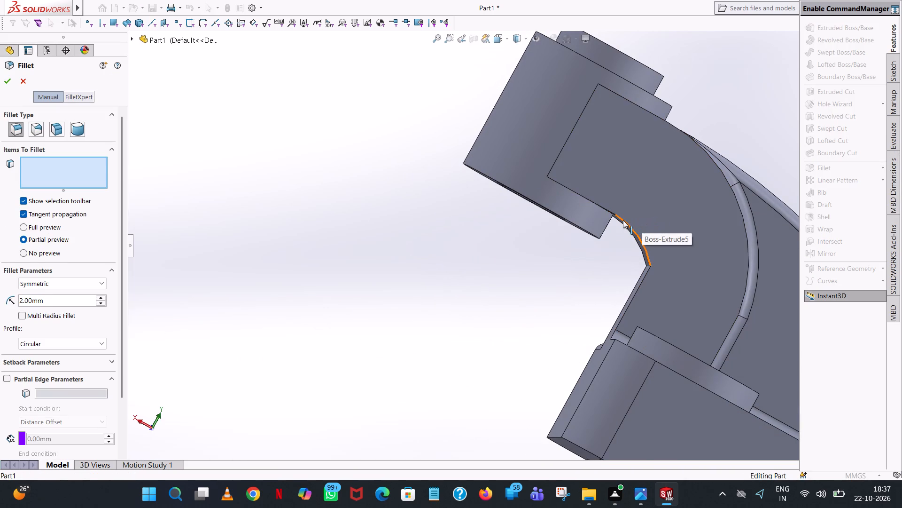
{"action": "left_click", "coordinate": [623, 220]}
{"action": "left_click", "coordinate": [6, 73]}
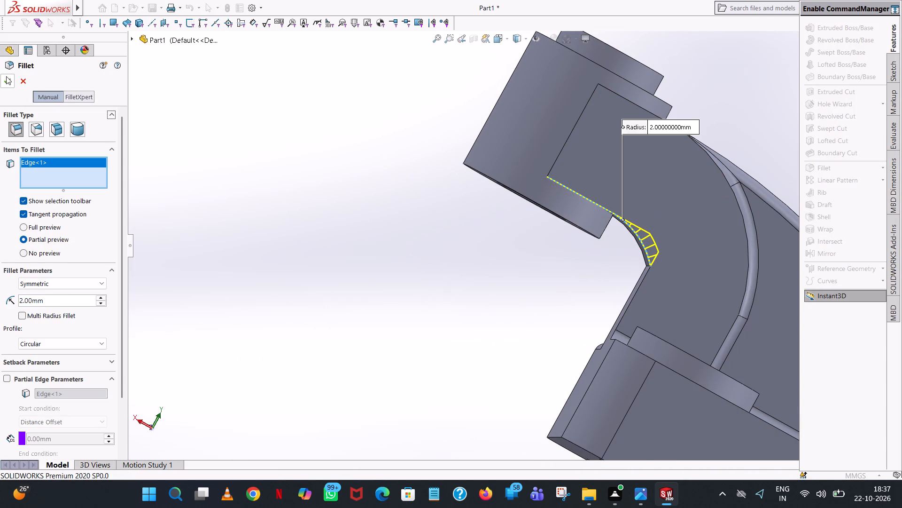
{"action": "left_click", "coordinate": [6, 77]}
{"action": "scroll", "coordinate": [726, 206], "scroll_direction": "up", "scroll_amount": 3}
{"action": "middle_click_drag", "start_coordinate": [727, 206], "coordinate": [748, 223]}
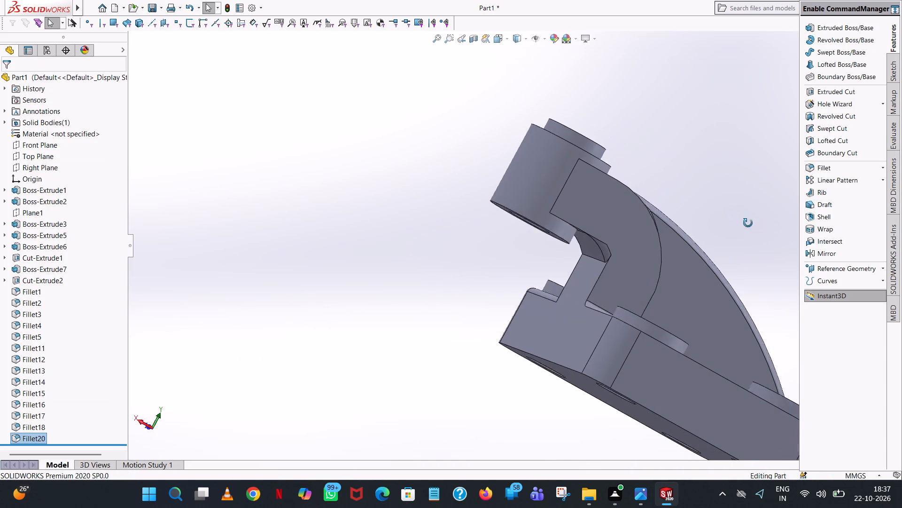
Fillet the vertical rear-side edge of the arm's flat end face below the cylinder with 2 mm, propagating tangentially along the base's top edge.
{"action": "middle_click_drag", "start_coordinate": [748, 223], "coordinate": [756, 228]}
{"action": "left_click", "coordinate": [826, 168]}
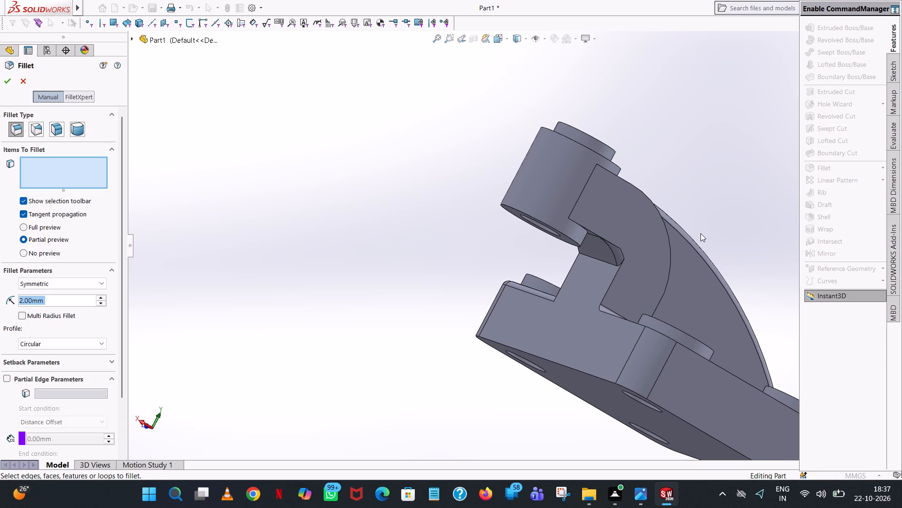
{"action": "left_click", "coordinate": [612, 282]}
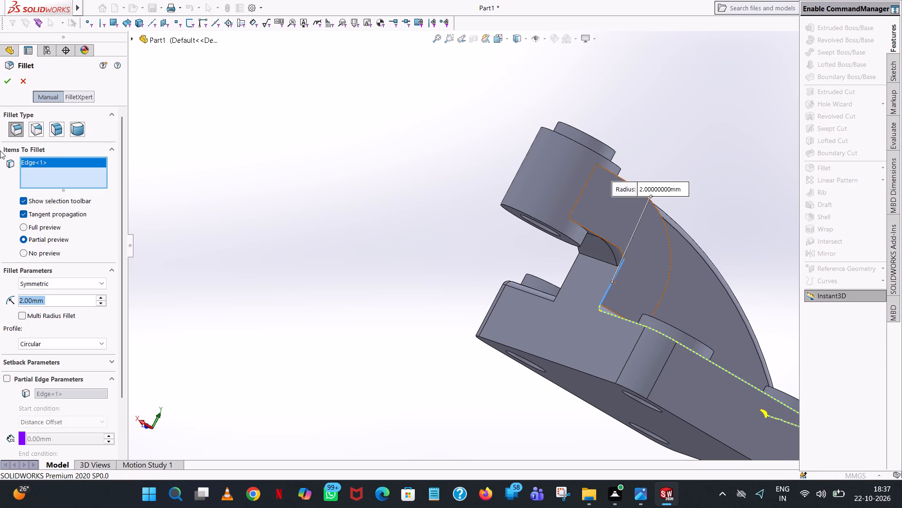
{"action": "left_click", "coordinate": [5, 82]}
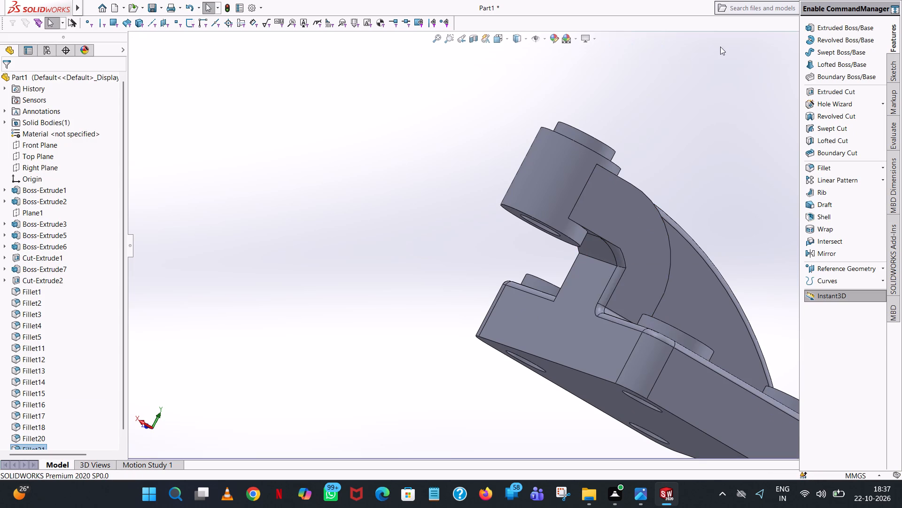
Fillet the opposite, front-side vertical edge of the arm's flat end face with a 2 mm radius.
{"action": "left_click", "coordinate": [841, 169]}
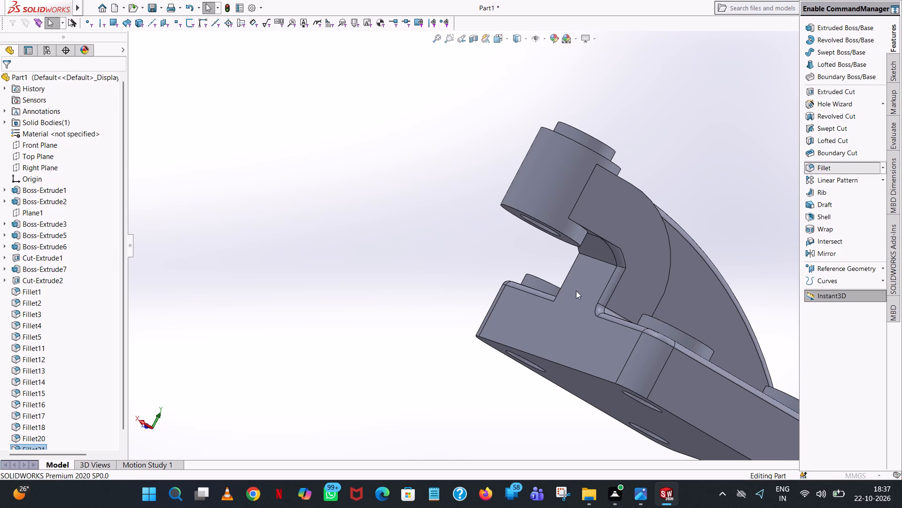
{"action": "middle_click_drag", "start_coordinate": [576, 292], "coordinate": [629, 303]}
{"action": "scroll", "coordinate": [629, 303], "scroll_direction": "up", "scroll_amount": 2}
{"action": "scroll", "coordinate": [620, 299], "scroll_direction": "down", "scroll_amount": 4}
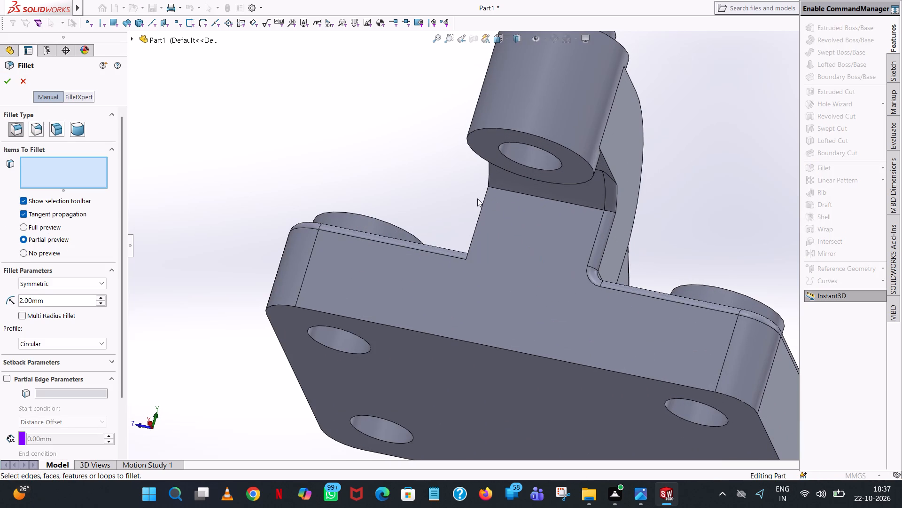
{"action": "left_click", "coordinate": [479, 215]}
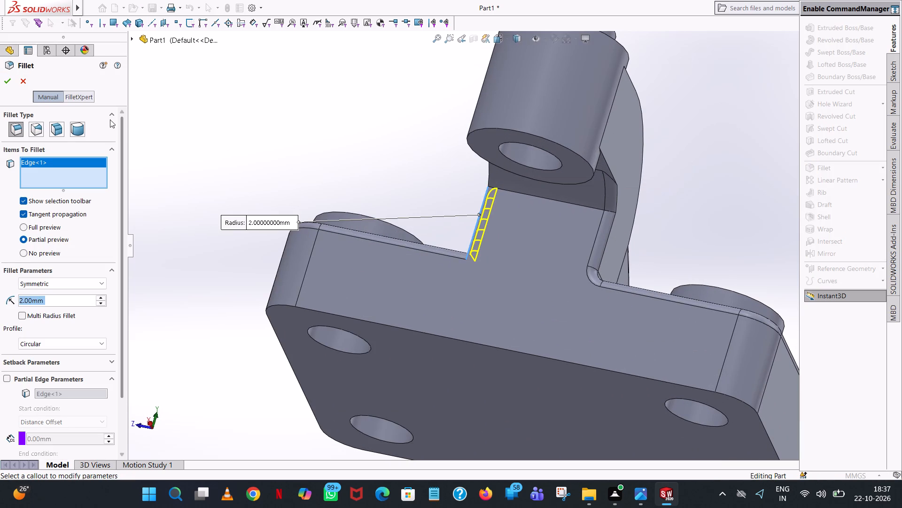
{"action": "left_click", "coordinate": [6, 82]}
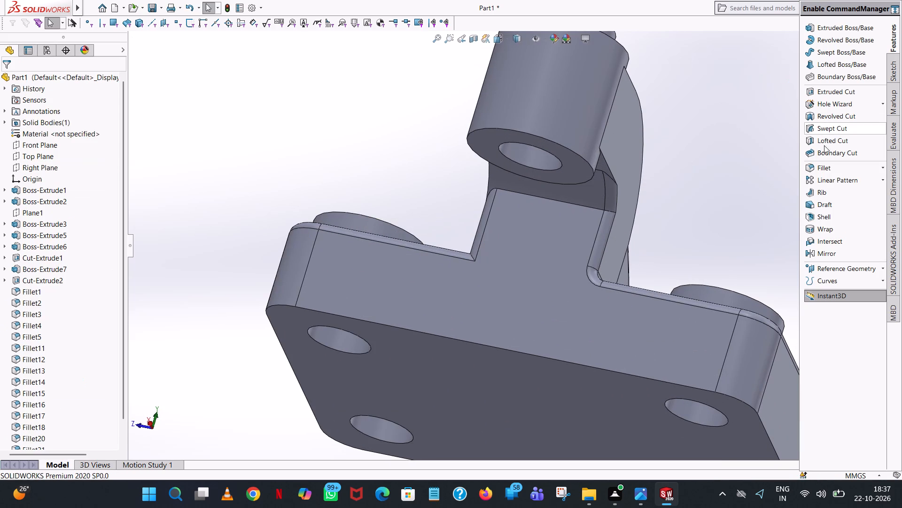
Fillet the horizontal edge between the arm's flat end face and its concave underside beneath the cylinder with a 2 mm radius.
{"action": "left_click", "coordinate": [832, 168]}
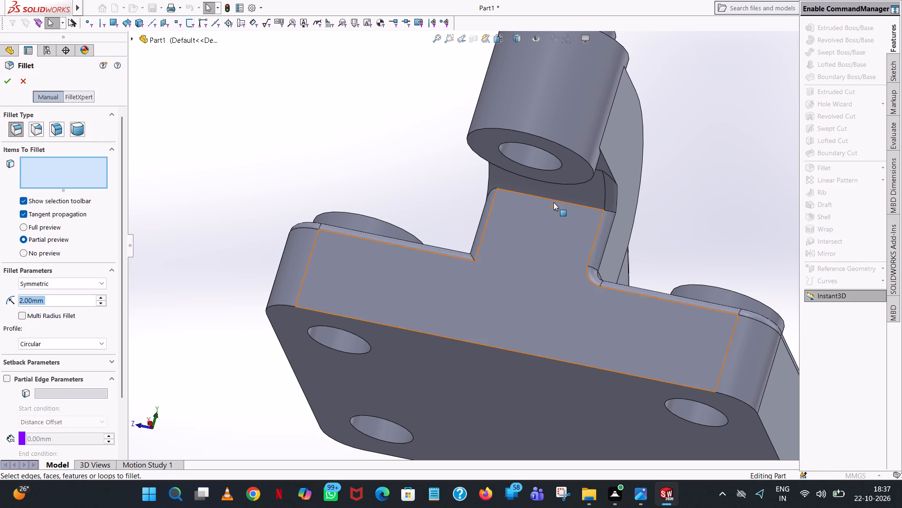
{"action": "left_click", "coordinate": [555, 200]}
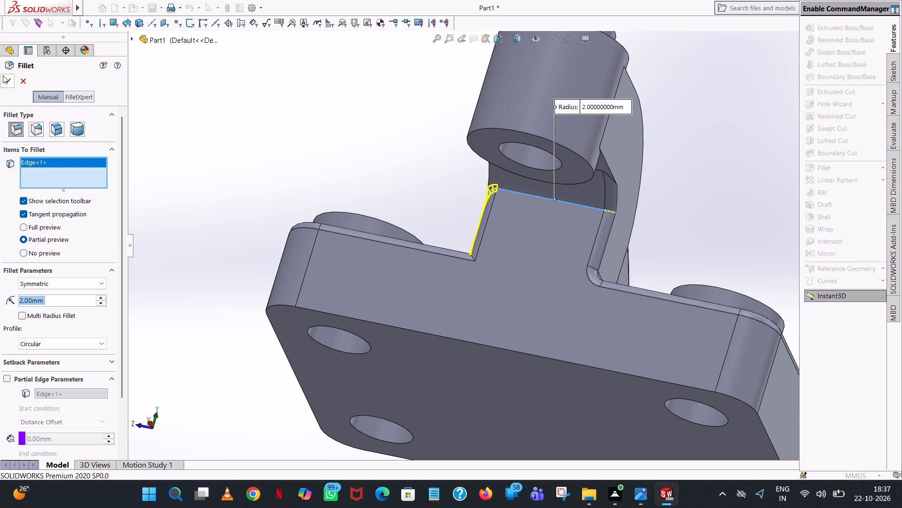
{"action": "left_click", "coordinate": [3, 75]}
Fillet the foot edge of the rear-side base boss nearest the cylinder with a 2 mm radius.
{"action": "middle_click_drag", "start_coordinate": [766, 178], "coordinate": [769, 180]}
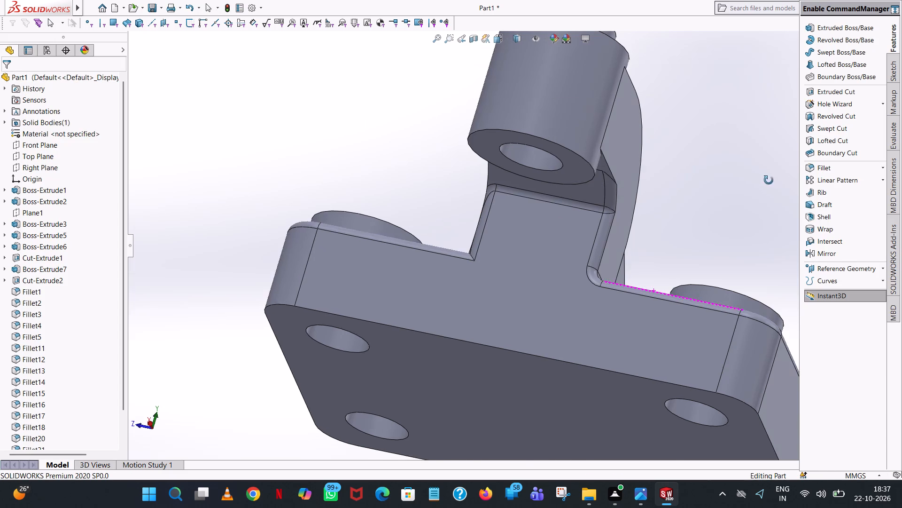
{"action": "middle_click_drag", "start_coordinate": [769, 180], "coordinate": [740, 223]}
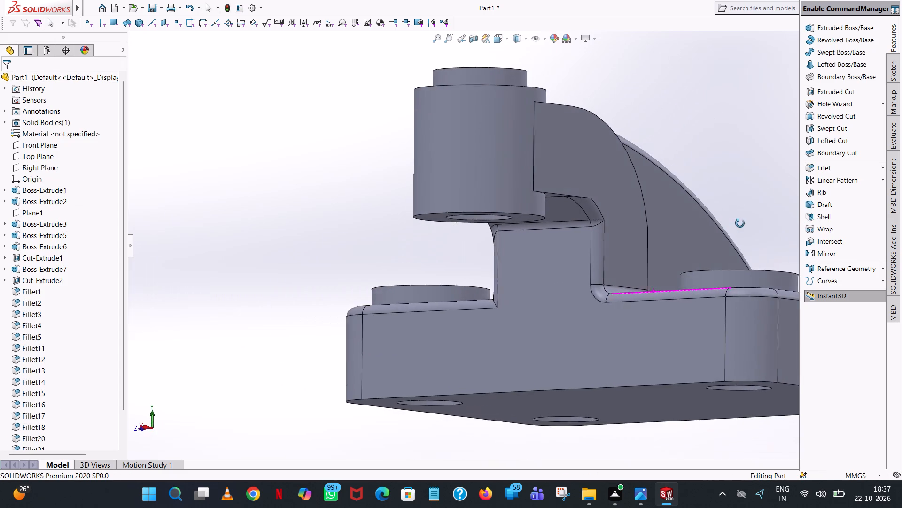
{"action": "middle_click_drag", "start_coordinate": [740, 223], "coordinate": [701, 194]}
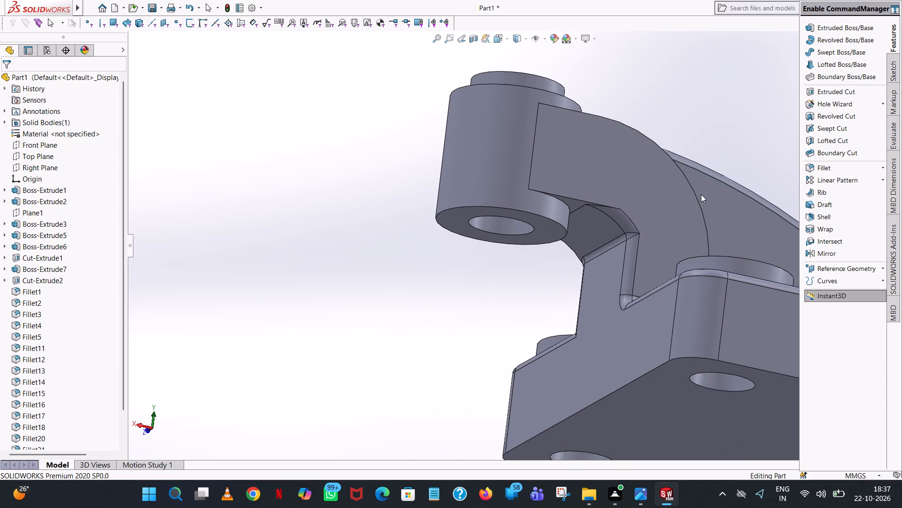
{"action": "scroll", "coordinate": [706, 182], "scroll_direction": "up", "scroll_amount": 3}
{"action": "middle_click_drag", "start_coordinate": [715, 194], "coordinate": [715, 426]}
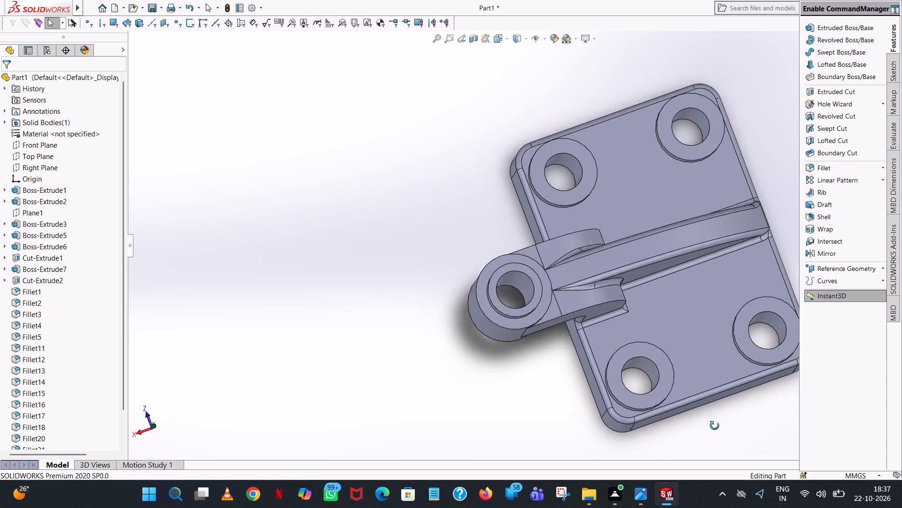
{"action": "middle_click_drag", "start_coordinate": [715, 426], "coordinate": [708, 295]}
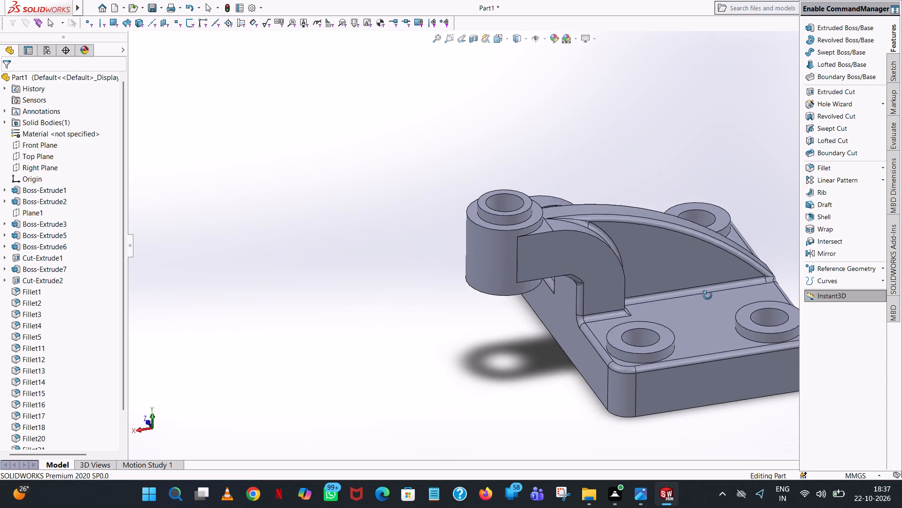
{"action": "middle_click_drag", "start_coordinate": [708, 295], "coordinate": [703, 272]}
{"action": "scroll", "coordinate": [718, 264], "scroll_direction": "up", "scroll_amount": 1}
{"action": "left_click", "coordinate": [834, 167]}
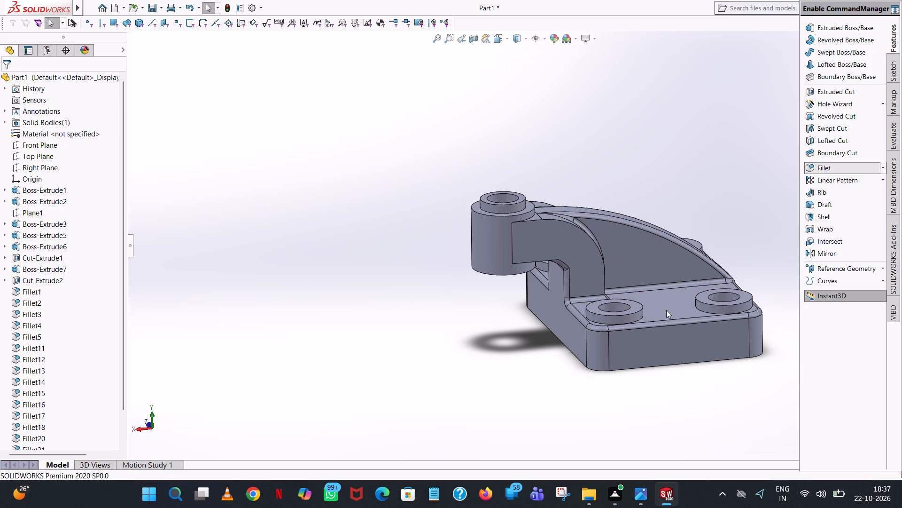
{"action": "scroll", "coordinate": [655, 314], "scroll_direction": "down", "scroll_amount": 5}
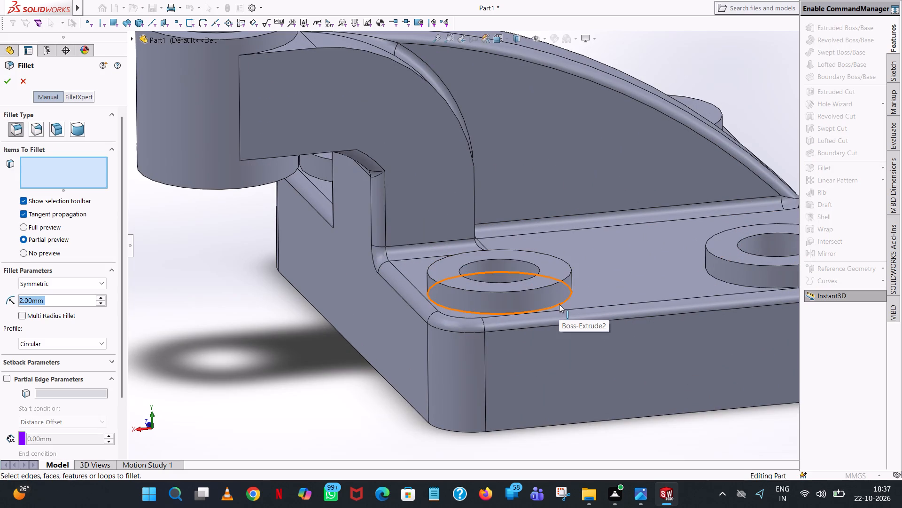
{"action": "left_click", "coordinate": [559, 304]}
{"action": "left_click", "coordinate": [7, 77]}
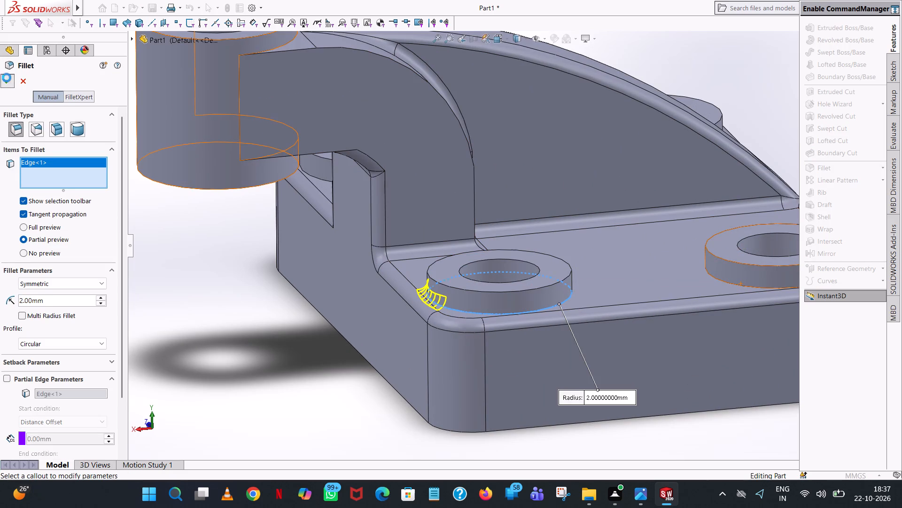
Fillet the foot edge of the other rear-side base boss, near the rib's low end, with a 2 mm radius.
{"action": "scroll", "coordinate": [634, 274], "scroll_direction": "up", "scroll_amount": 2}
{"action": "middle_click_drag", "start_coordinate": [731, 268], "coordinate": [725, 254]}
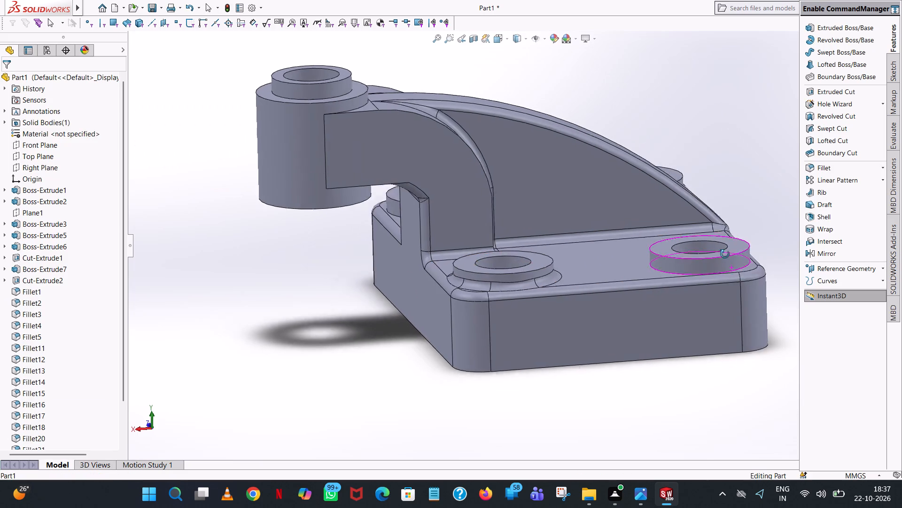
{"action": "middle_click_drag", "start_coordinate": [725, 254], "coordinate": [721, 225]}
{"action": "left_click", "coordinate": [840, 164]}
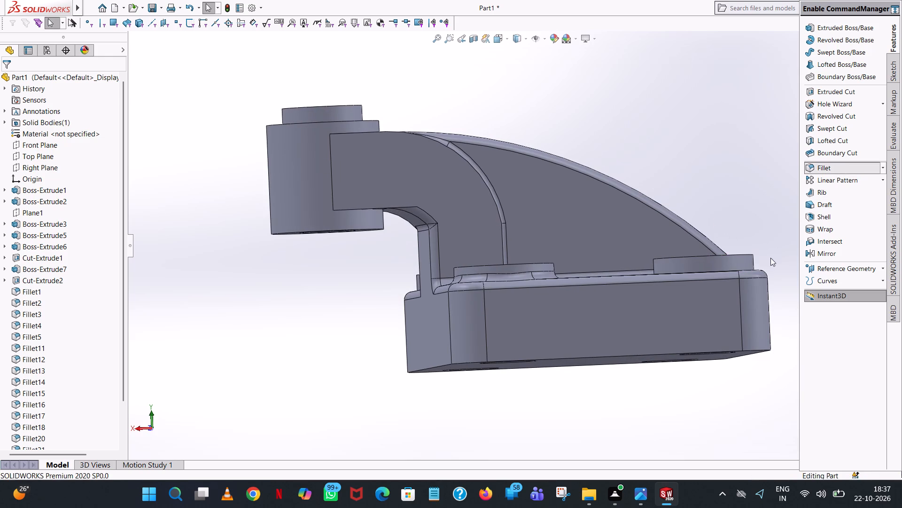
{"action": "middle_click_drag", "start_coordinate": [747, 268], "coordinate": [744, 294]}
{"action": "scroll", "coordinate": [744, 296], "scroll_direction": "down", "scroll_amount": 3}
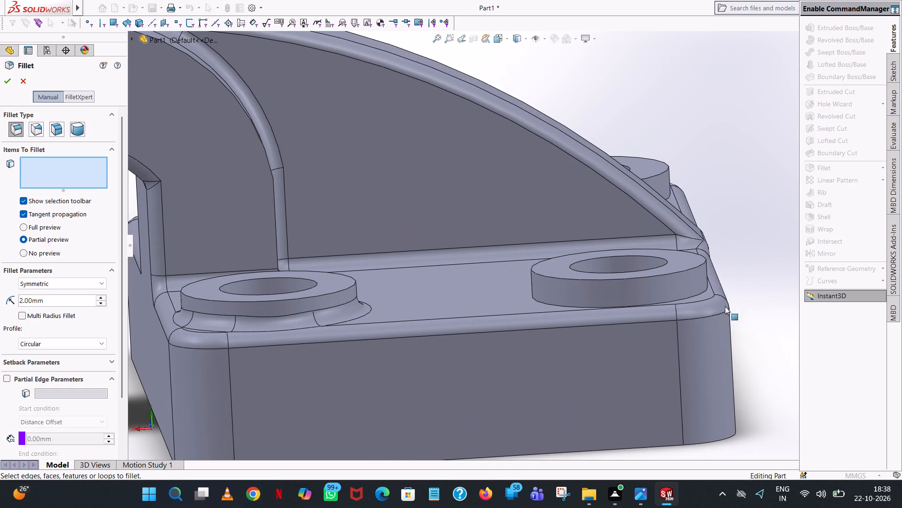
{"action": "left_click", "coordinate": [689, 299]}
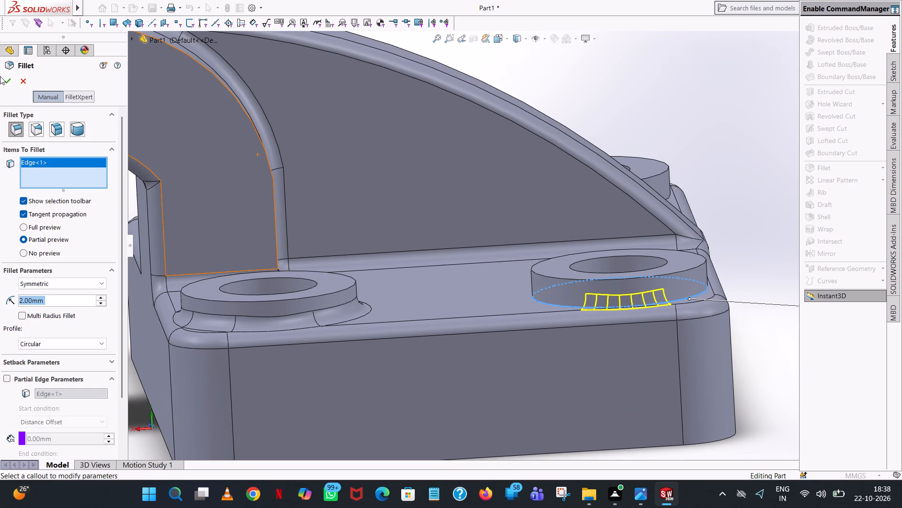
{"action": "left_click", "coordinate": [3, 80]}
Fillet the foot edge of the front-side base boss near the rib's low end with a 2 mm radius.
{"action": "middle_click_drag", "start_coordinate": [724, 154], "coordinate": [660, 167]}
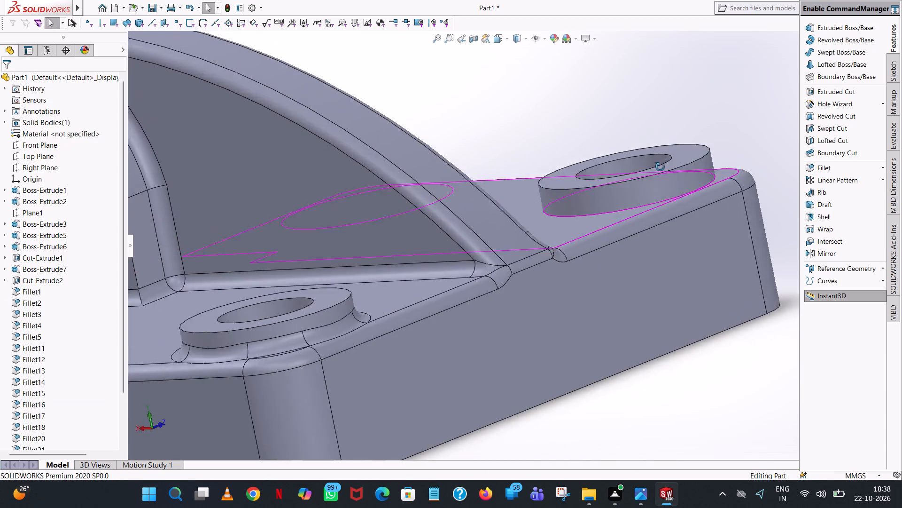
{"action": "middle_click_drag", "start_coordinate": [660, 167], "coordinate": [654, 170]}
{"action": "scroll", "coordinate": [657, 174], "scroll_direction": "down", "scroll_amount": 1}
{"action": "scroll", "coordinate": [661, 176], "scroll_direction": "up", "scroll_amount": 4}
{"action": "middle_click_drag", "start_coordinate": [663, 178], "coordinate": [583, 229]}
{"action": "left_click", "coordinate": [839, 170]}
{"action": "scroll", "coordinate": [382, 311], "scroll_direction": "down", "scroll_amount": 2}
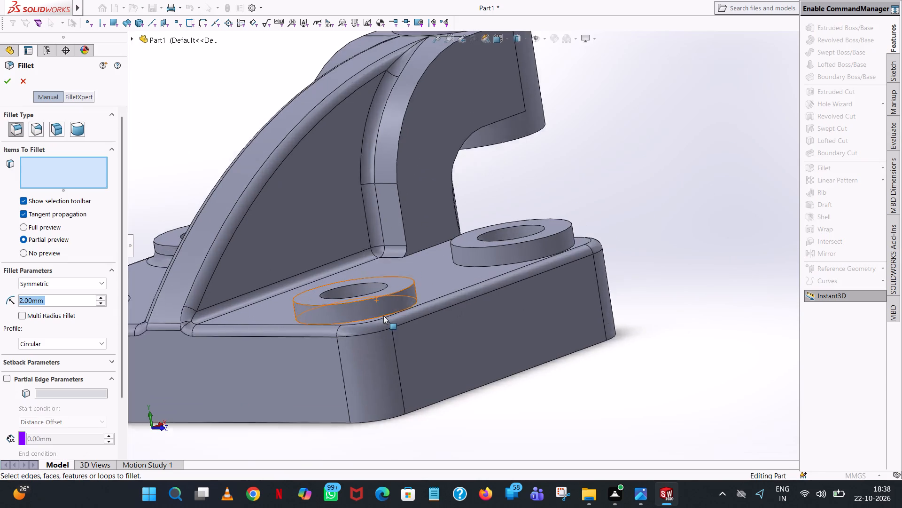
{"action": "scroll", "coordinate": [383, 316], "scroll_direction": "down", "scroll_amount": 3}
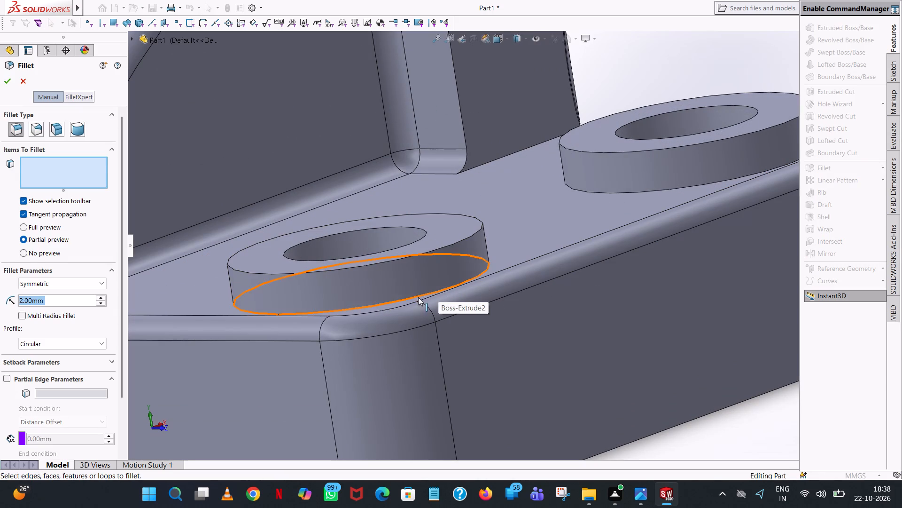
{"action": "left_click", "coordinate": [418, 297]}
{"action": "left_click", "coordinate": [11, 77]}
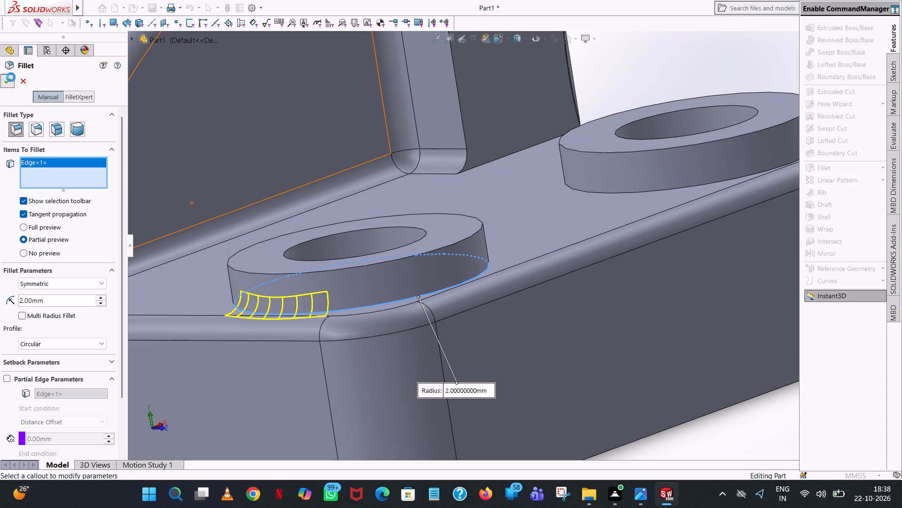
Fillet the foot edge of the remaining front-side base boss, beside the arm, with a 2 mm radius.
{"action": "scroll", "coordinate": [641, 204], "scroll_direction": "up", "scroll_amount": 3}
{"action": "middle_click_drag", "start_coordinate": [647, 200], "coordinate": [623, 207]}
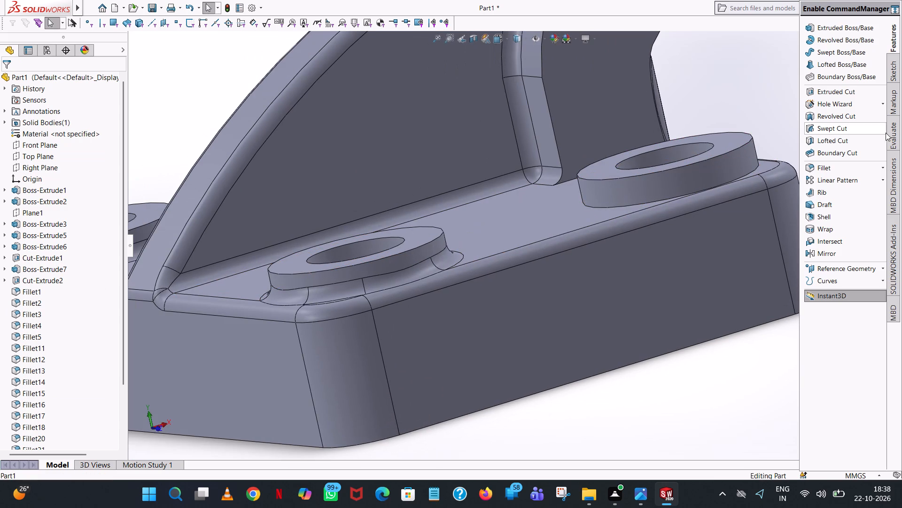
{"action": "left_click", "coordinate": [849, 169]}
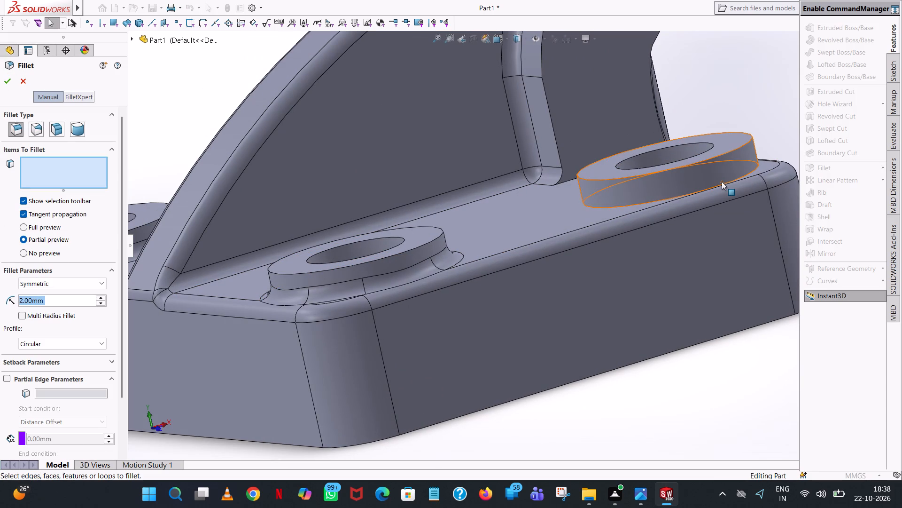
{"action": "left_click", "coordinate": [722, 184]}
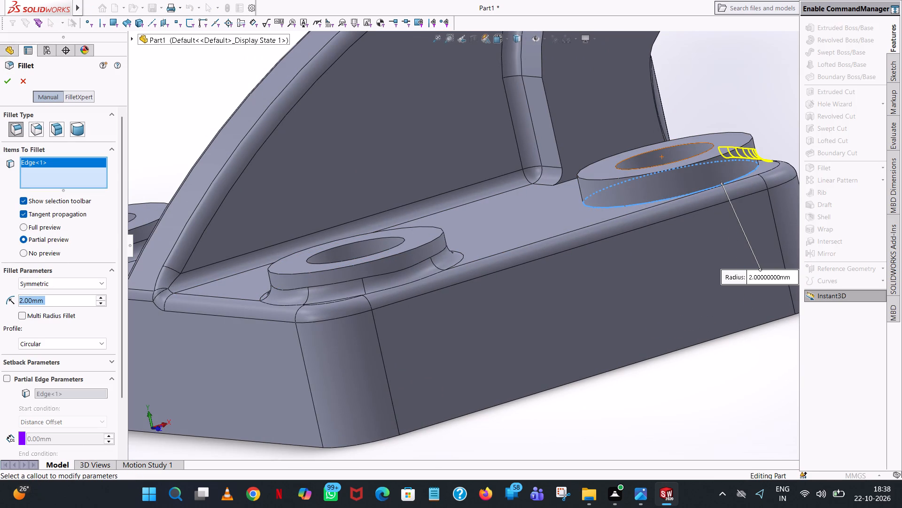
{"action": "left_click", "coordinate": [6, 76]}
Examine the bracket from above and from the front side, checking the boss, rib, arm and cylinder edges.
{"action": "scroll", "coordinate": [728, 122], "scroll_direction": "up", "scroll_amount": 6}
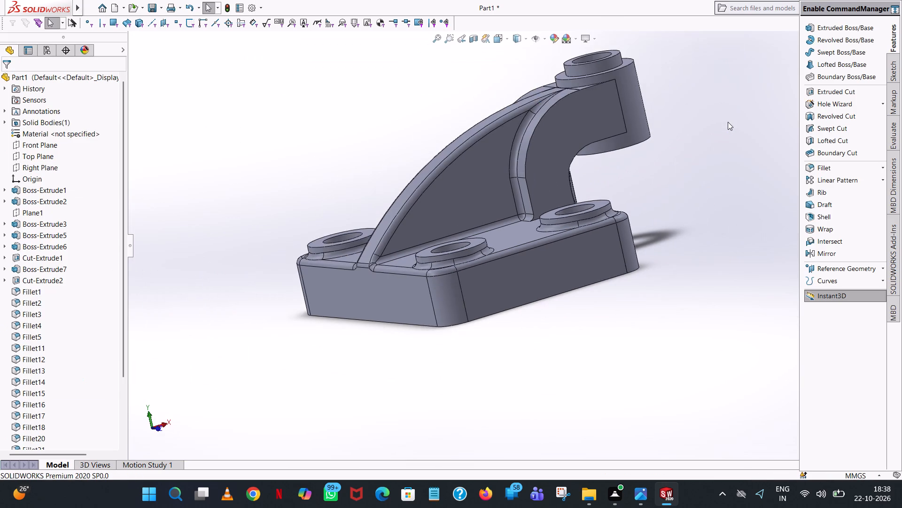
{"action": "middle_click_drag", "start_coordinate": [713, 138], "coordinate": [768, 272]}
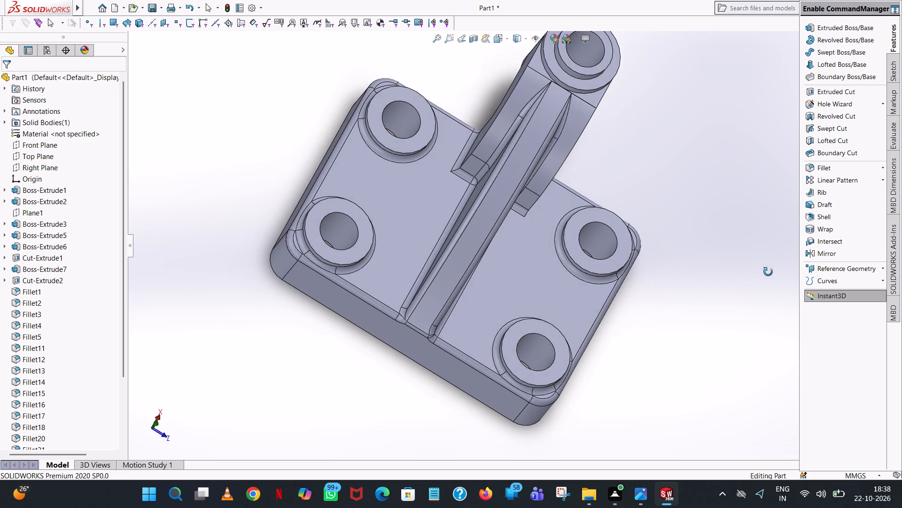
{"action": "middle_click_drag", "start_coordinate": [768, 272], "coordinate": [772, 246]}
{"action": "middle_click_drag", "start_coordinate": [772, 239], "coordinate": [753, 194]}
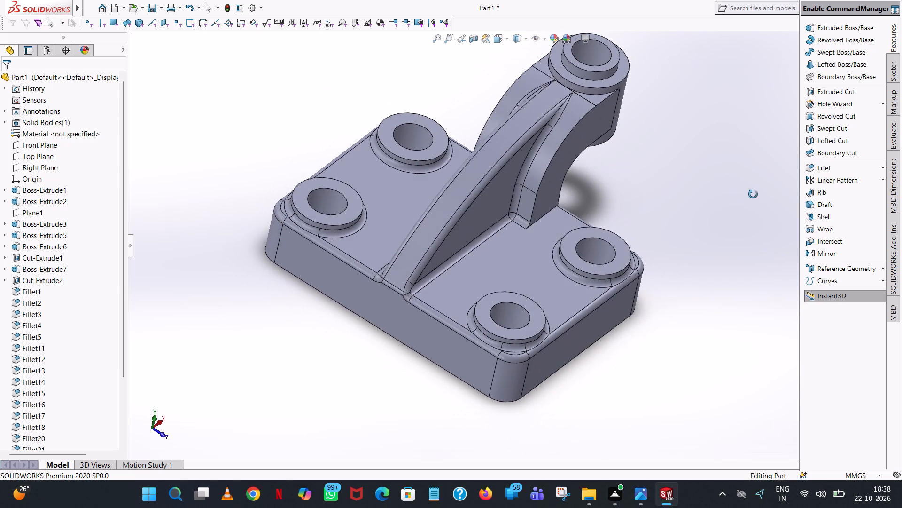
{"action": "middle_click_drag", "start_coordinate": [753, 194], "coordinate": [758, 162]}
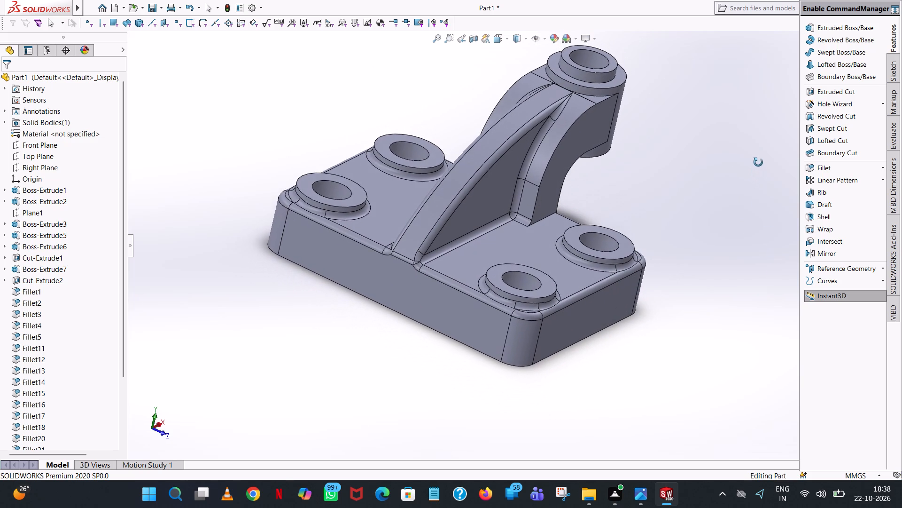
{"action": "middle_click_drag", "start_coordinate": [758, 162], "coordinate": [730, 133]}
{"action": "middle_click_drag", "start_coordinate": [716, 110], "coordinate": [716, 108]}
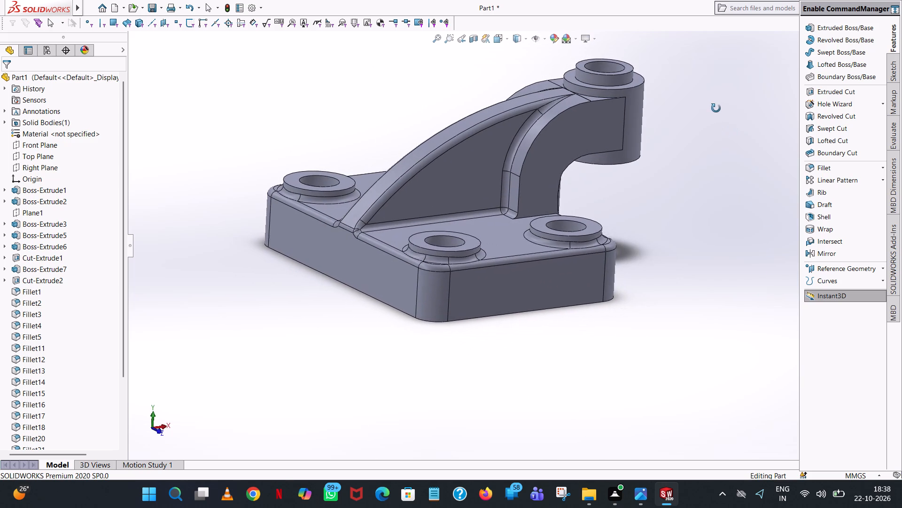
{"action": "middle_click_drag", "start_coordinate": [716, 108], "coordinate": [702, 103]}
{"action": "scroll", "coordinate": [702, 102], "scroll_direction": "up", "scroll_amount": 1}
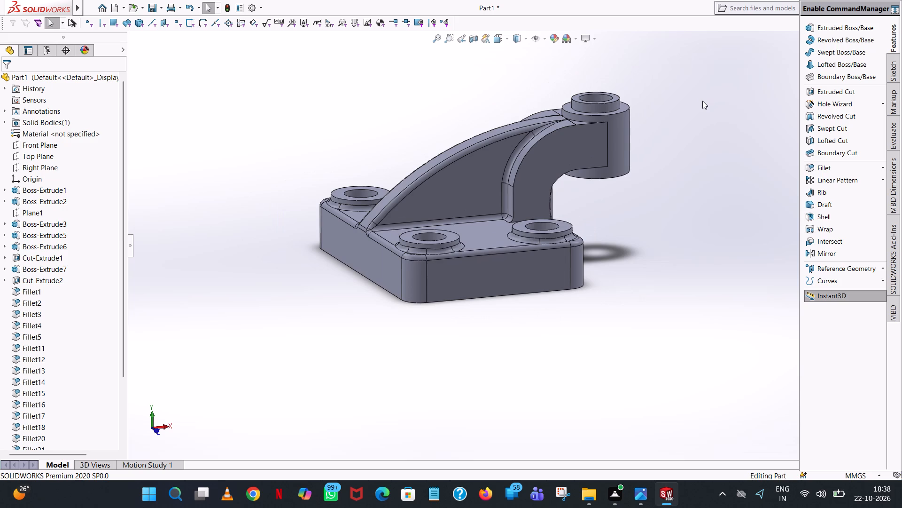
{"action": "scroll", "coordinate": [640, 97], "scroll_direction": "down", "scroll_amount": 3}
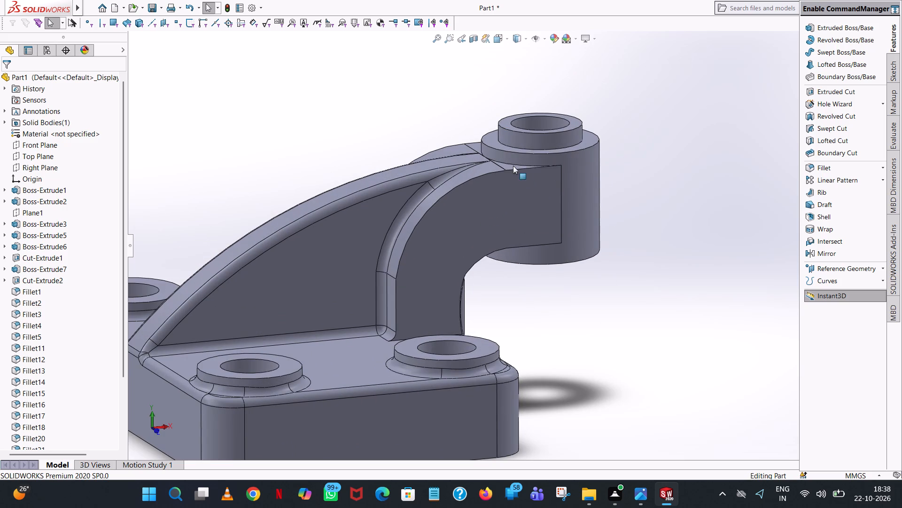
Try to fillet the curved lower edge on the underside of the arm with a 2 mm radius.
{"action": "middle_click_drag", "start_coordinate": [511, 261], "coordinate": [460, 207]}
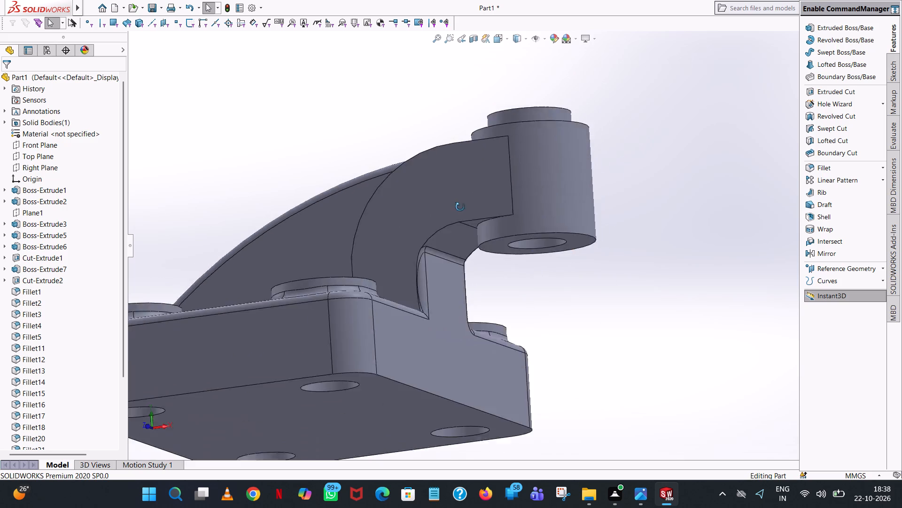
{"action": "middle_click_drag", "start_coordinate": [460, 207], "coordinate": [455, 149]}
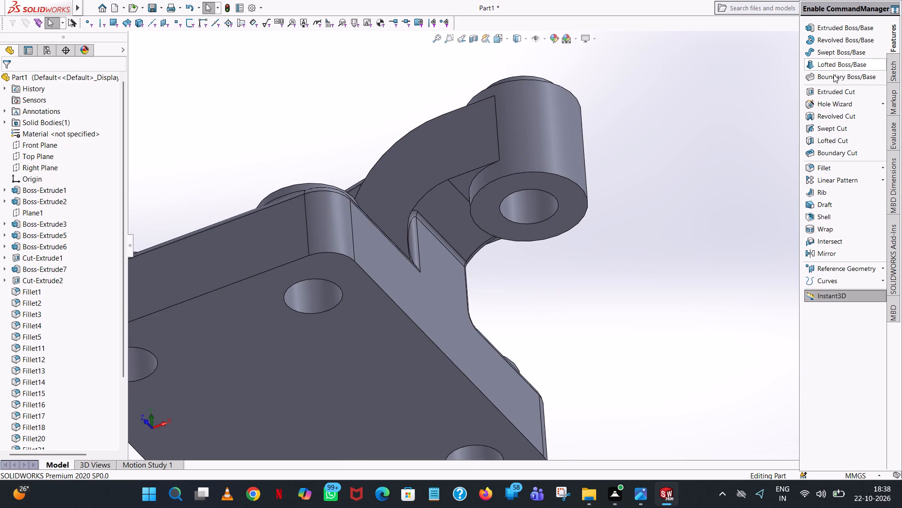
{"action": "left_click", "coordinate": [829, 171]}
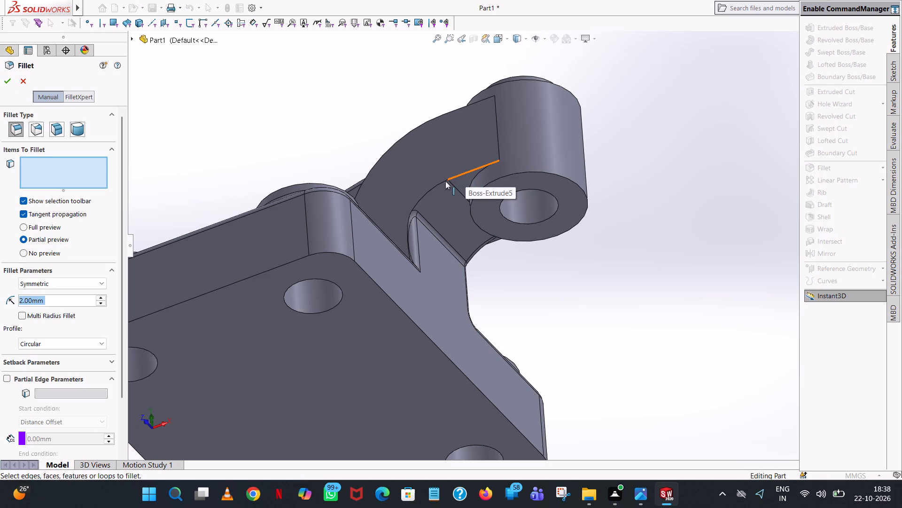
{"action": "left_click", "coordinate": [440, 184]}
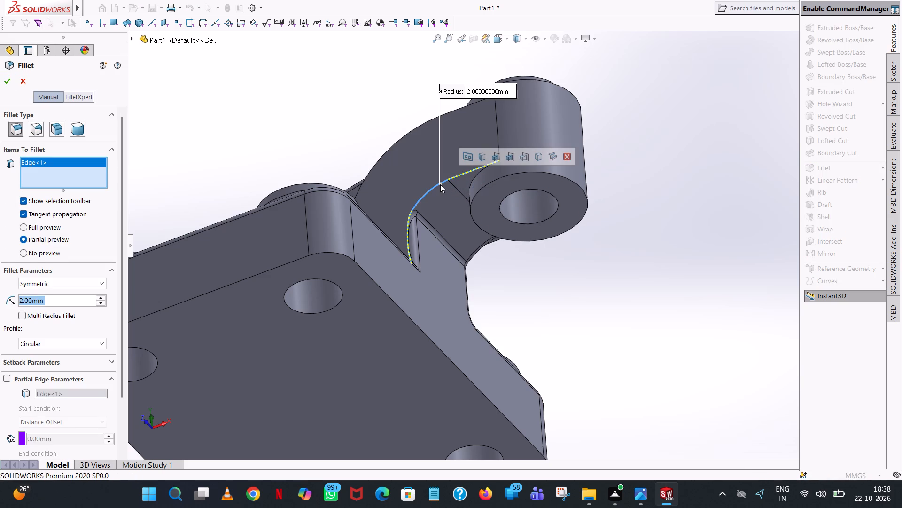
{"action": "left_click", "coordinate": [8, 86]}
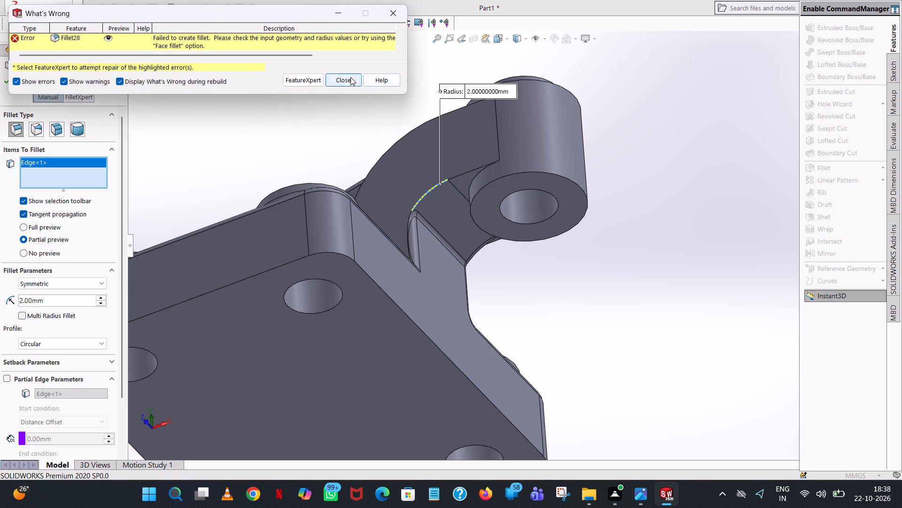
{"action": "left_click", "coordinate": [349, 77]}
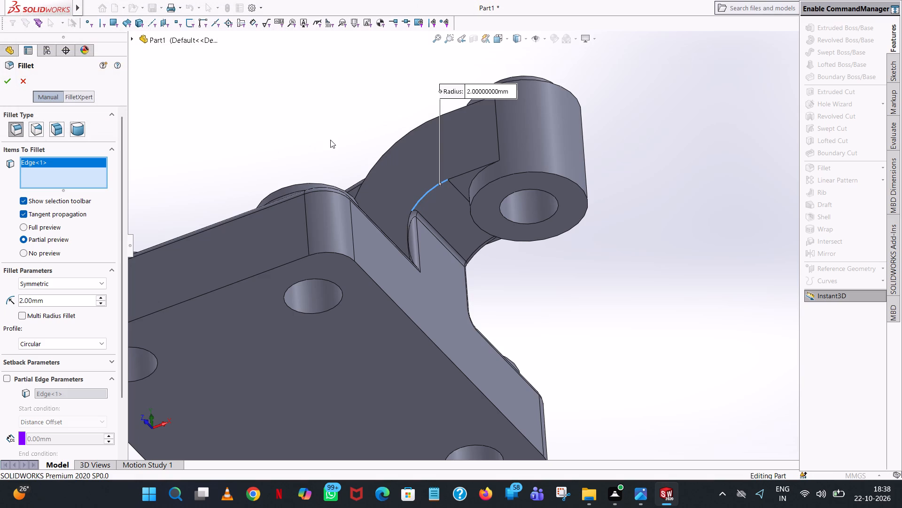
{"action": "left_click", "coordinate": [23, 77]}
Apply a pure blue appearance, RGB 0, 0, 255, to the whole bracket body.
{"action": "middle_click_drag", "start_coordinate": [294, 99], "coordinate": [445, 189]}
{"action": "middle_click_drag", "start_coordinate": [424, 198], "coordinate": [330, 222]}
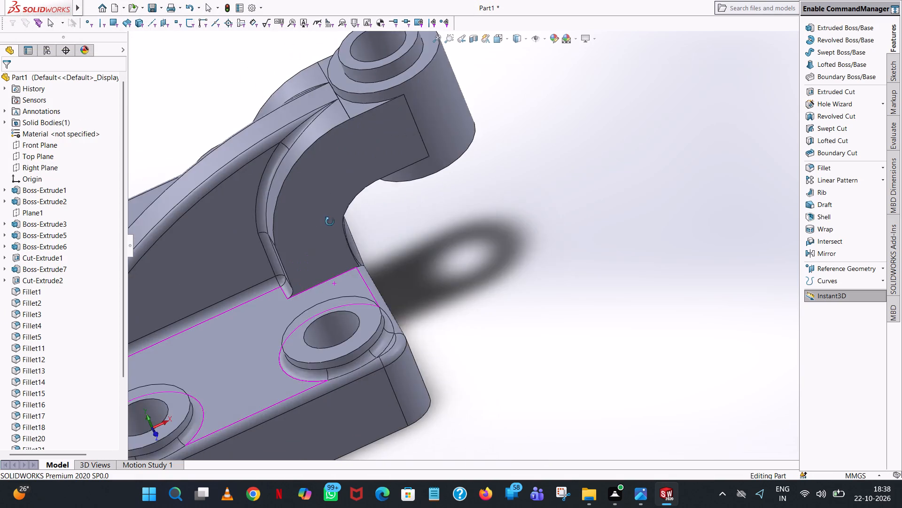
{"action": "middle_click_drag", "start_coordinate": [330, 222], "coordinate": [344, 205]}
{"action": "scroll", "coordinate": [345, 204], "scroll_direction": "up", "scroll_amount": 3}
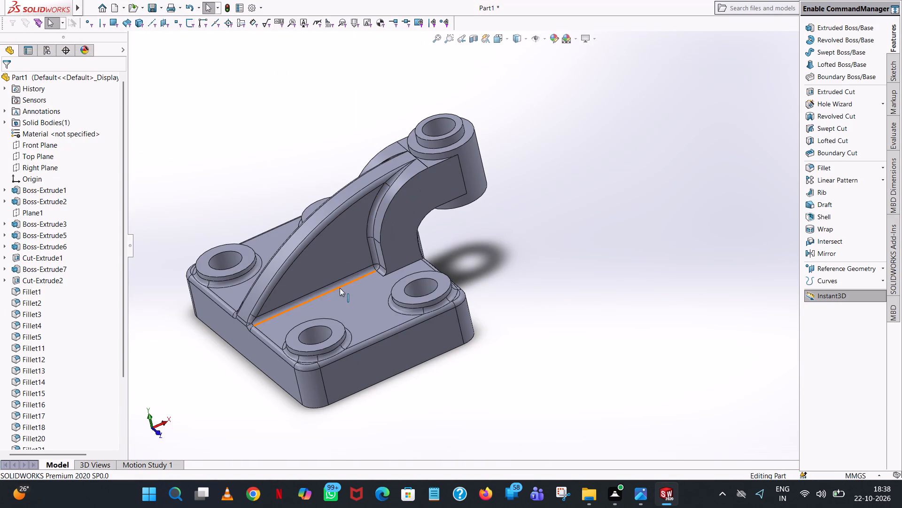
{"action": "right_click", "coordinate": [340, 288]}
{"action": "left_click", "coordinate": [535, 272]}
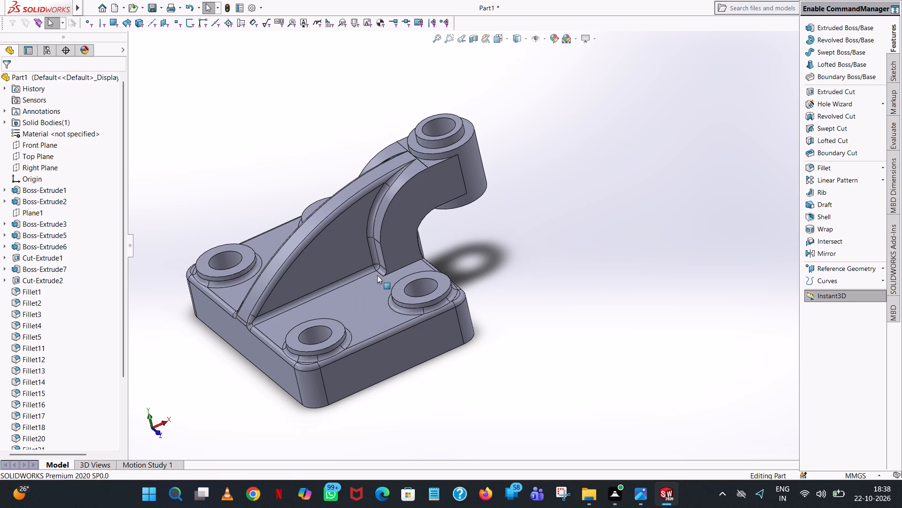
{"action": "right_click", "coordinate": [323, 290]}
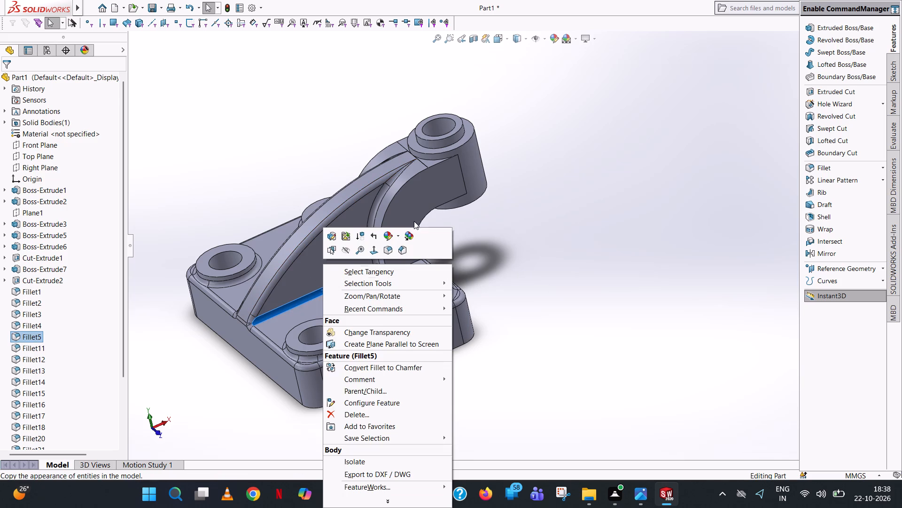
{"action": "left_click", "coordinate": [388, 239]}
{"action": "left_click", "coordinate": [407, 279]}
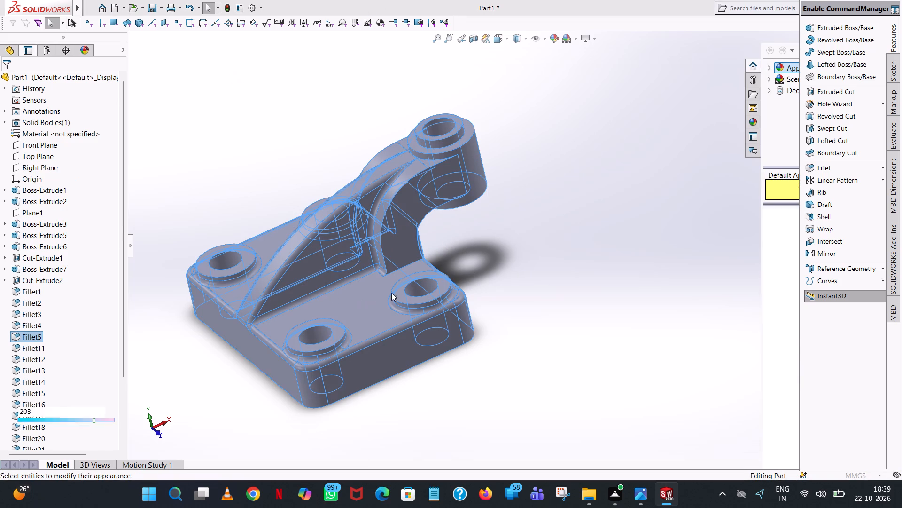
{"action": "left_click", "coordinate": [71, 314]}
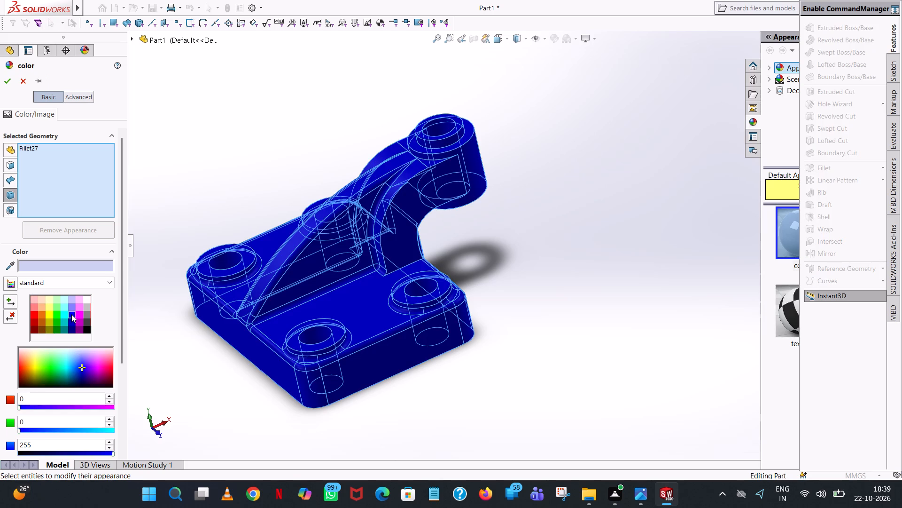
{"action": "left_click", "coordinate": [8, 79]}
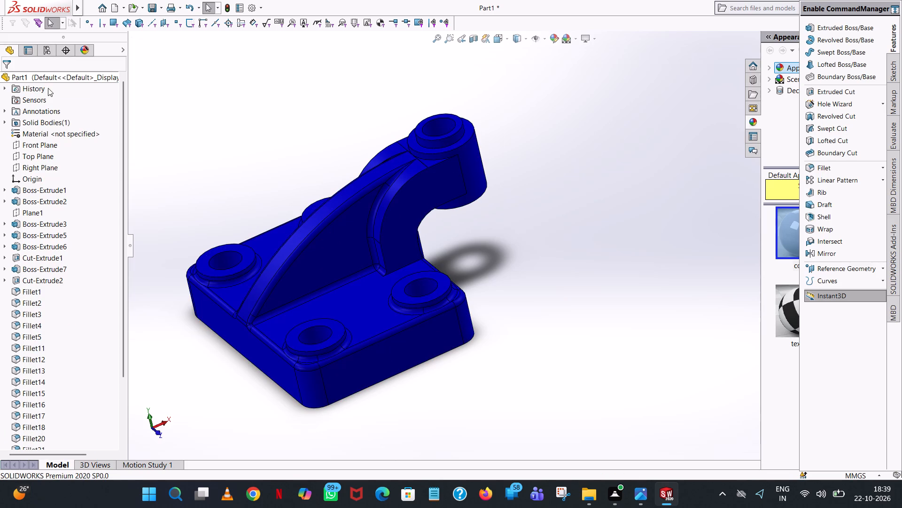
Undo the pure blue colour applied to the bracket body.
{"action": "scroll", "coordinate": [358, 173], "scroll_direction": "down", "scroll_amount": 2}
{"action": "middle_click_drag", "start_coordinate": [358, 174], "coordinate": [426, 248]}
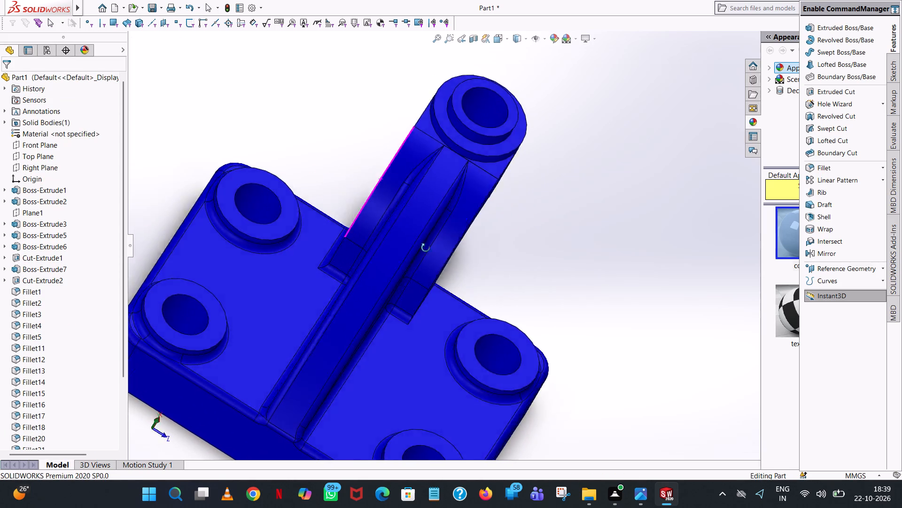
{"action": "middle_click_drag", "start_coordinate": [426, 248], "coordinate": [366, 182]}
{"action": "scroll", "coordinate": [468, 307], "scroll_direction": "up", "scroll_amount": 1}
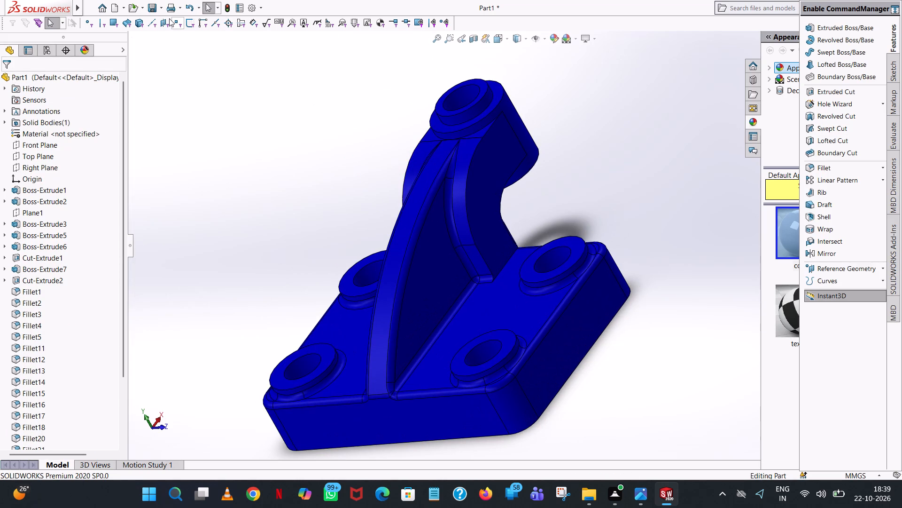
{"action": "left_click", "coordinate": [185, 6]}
Apply a lighter blue-violet appearance, RGB 128, 128, 255, to the whole bracket body.
{"action": "right_click", "coordinate": [448, 284]}
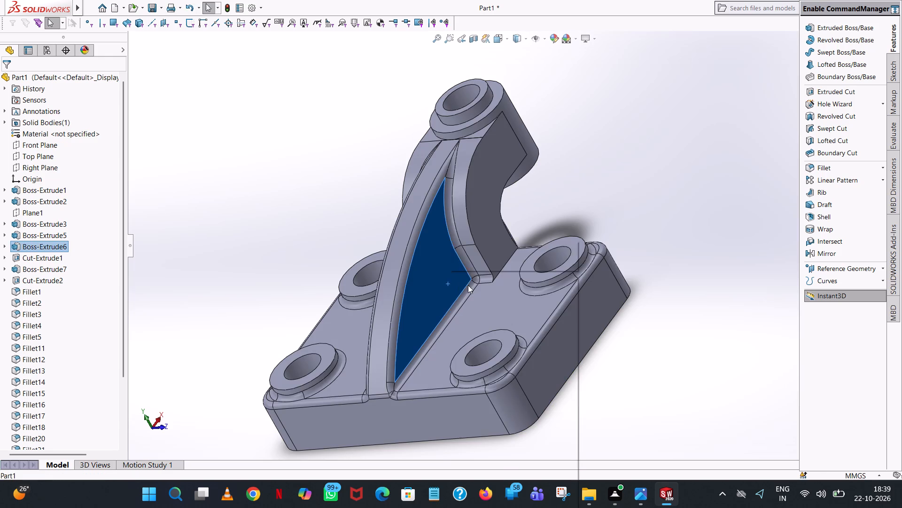
{"action": "left_click", "coordinate": [526, 252]}
{"action": "left_click", "coordinate": [550, 286]}
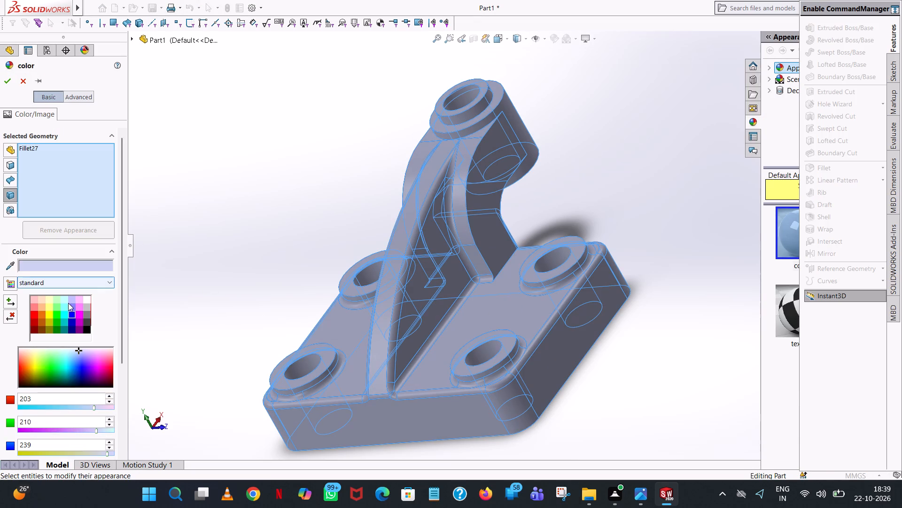
{"action": "left_click", "coordinate": [70, 308]}
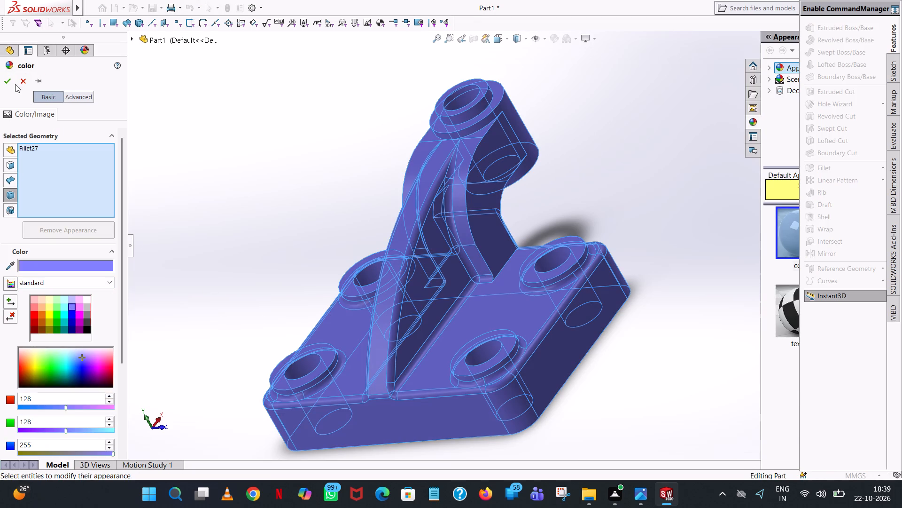
{"action": "left_click", "coordinate": [8, 83]}
Colour the bore face of the front-side base boss beside the arm white, RGB 255, 255, 255.
{"action": "middle_click_drag", "start_coordinate": [537, 207], "coordinate": [542, 209]}
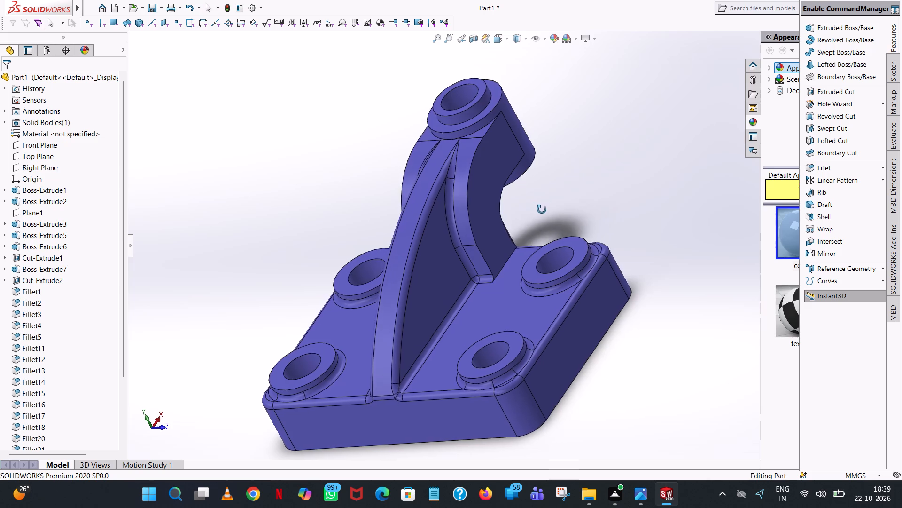
{"action": "middle_click_drag", "start_coordinate": [542, 209], "coordinate": [556, 323]}
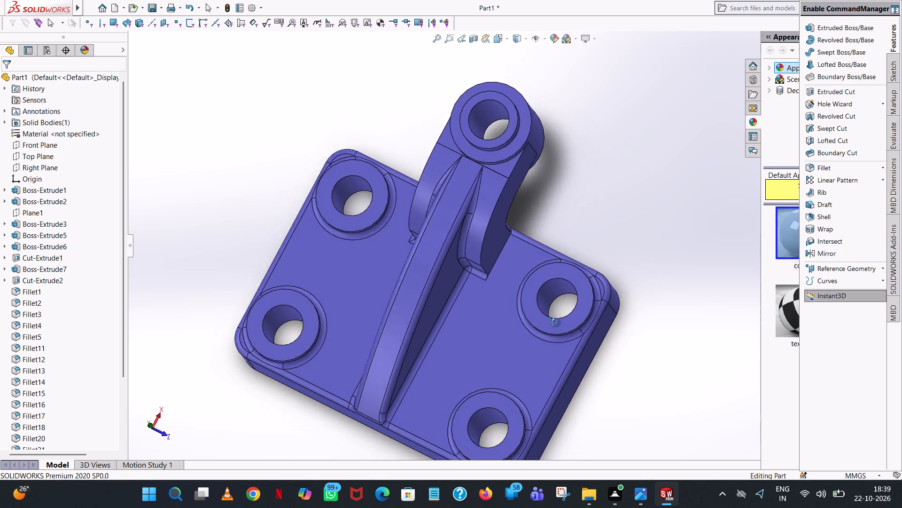
{"action": "middle_click_drag", "start_coordinate": [556, 323], "coordinate": [474, 153]}
{"action": "scroll", "coordinate": [566, 341], "scroll_direction": "up", "scroll_amount": 3}
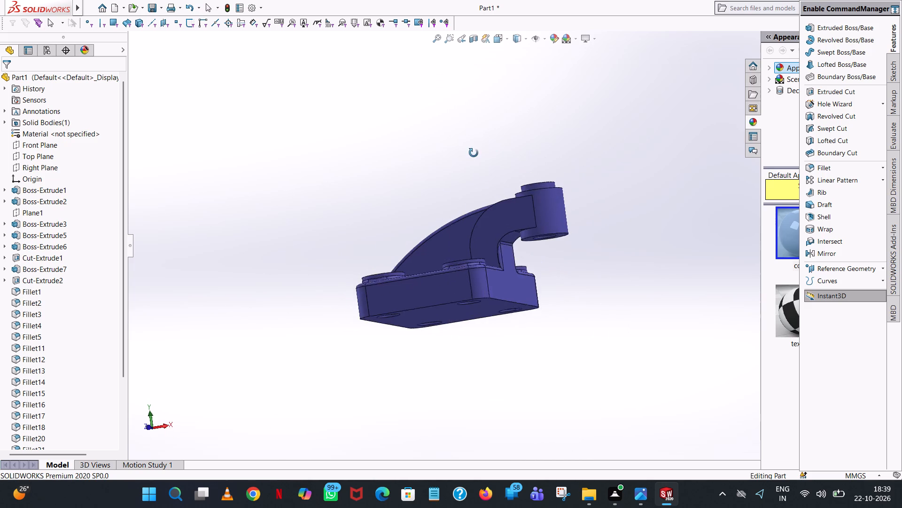
{"action": "middle_click_drag", "start_coordinate": [474, 153], "coordinate": [482, 183]}
{"action": "middle_click_drag", "start_coordinate": [481, 296], "coordinate": [487, 359]}
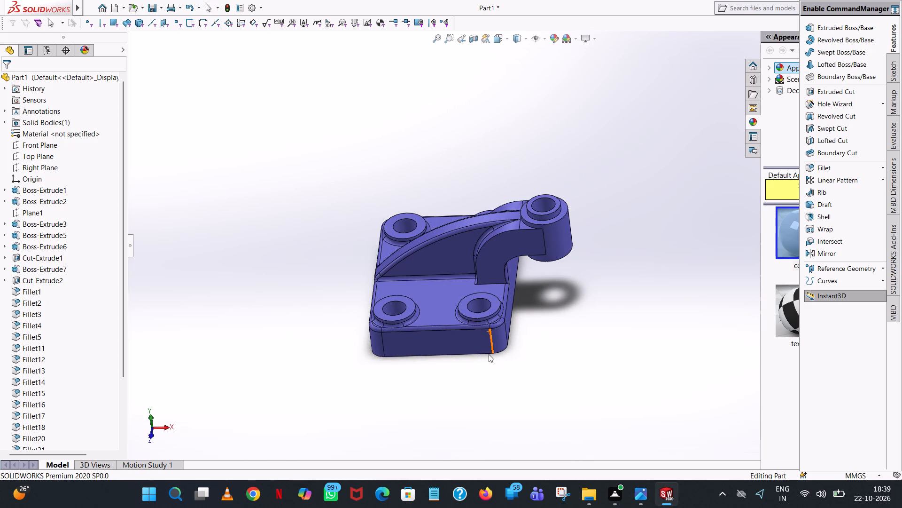
{"action": "left_click", "coordinate": [479, 307]}
{"action": "right_click", "coordinate": [479, 307]}
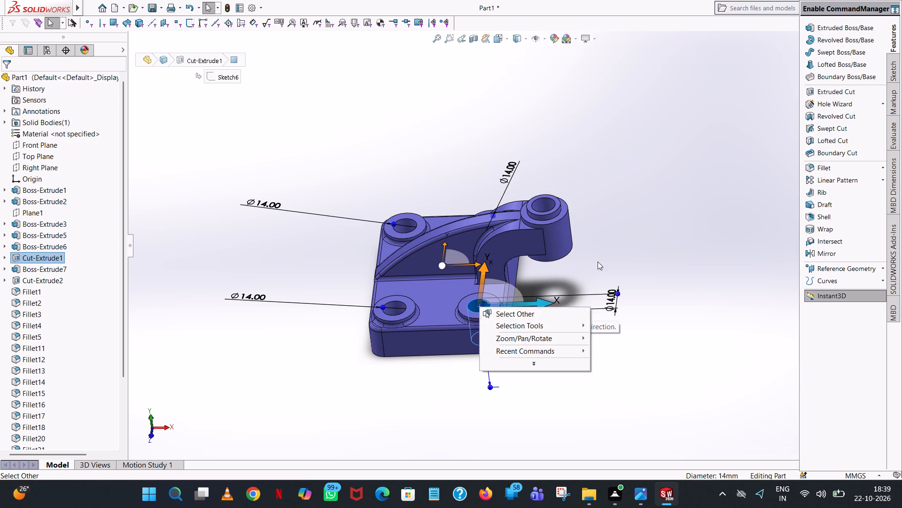
{"action": "left_click", "coordinate": [611, 246]}
{"action": "left_click", "coordinate": [481, 300]}
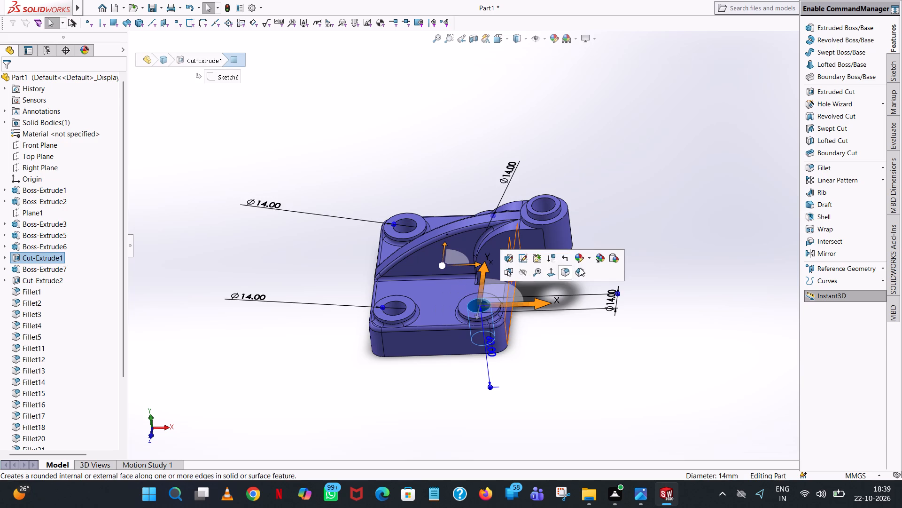
{"action": "left_click", "coordinate": [577, 257]}
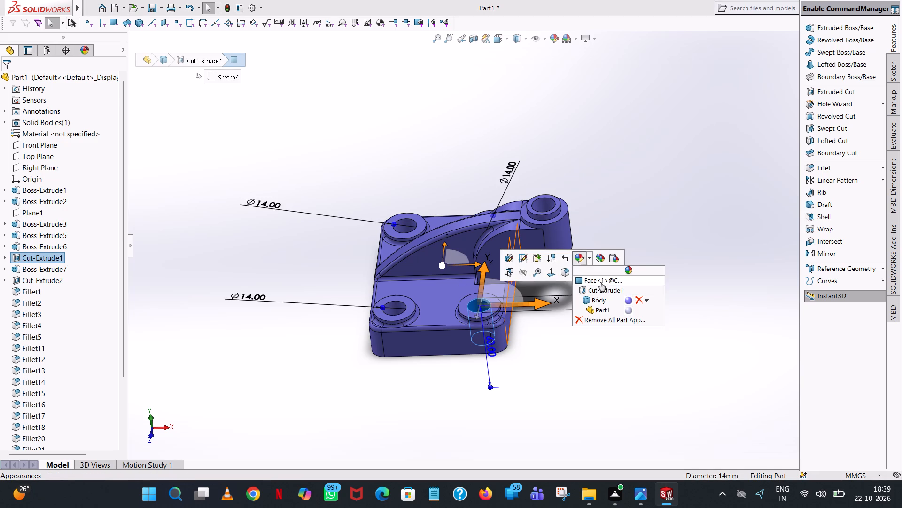
{"action": "left_click", "coordinate": [601, 281]}
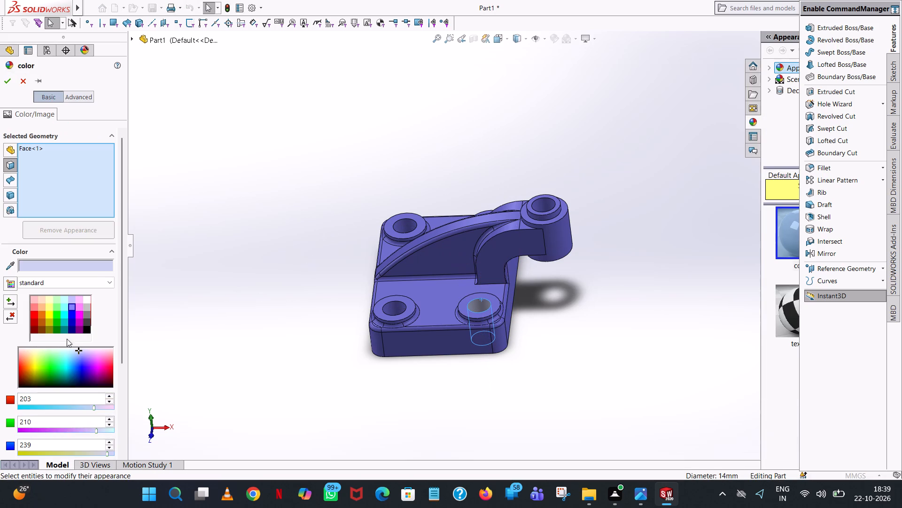
{"action": "left_click", "coordinate": [86, 302]}
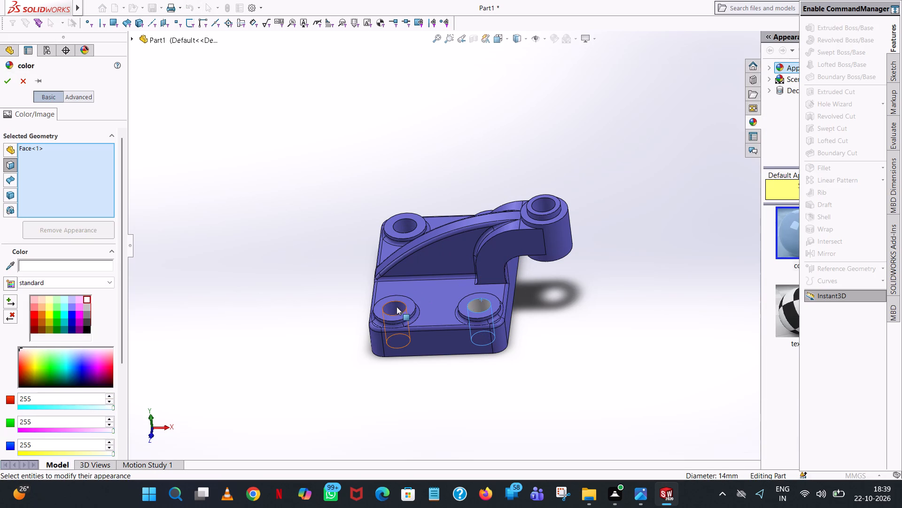
Extend the white face colour to the other three base boss bores and the cylinder bore, and apply it.
{"action": "left_click", "coordinate": [395, 304]}
{"action": "left_click", "coordinate": [404, 219]}
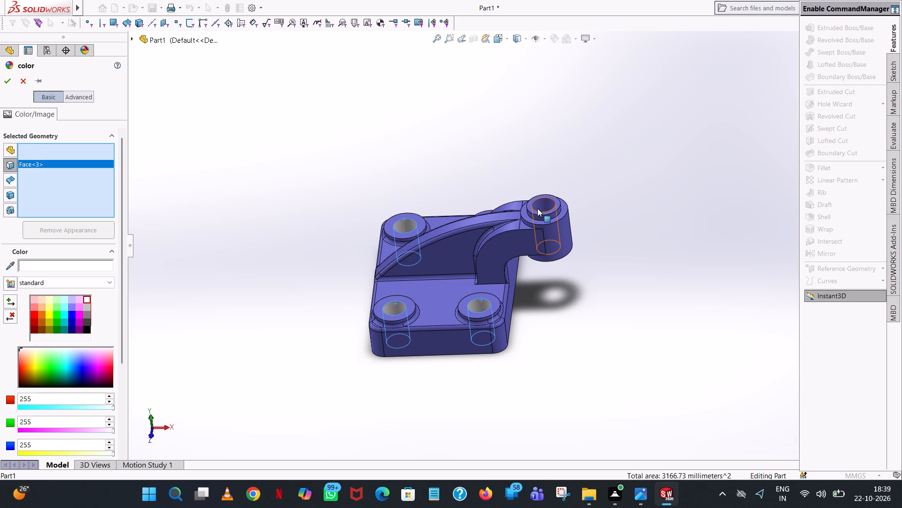
{"action": "left_click", "coordinate": [542, 204]}
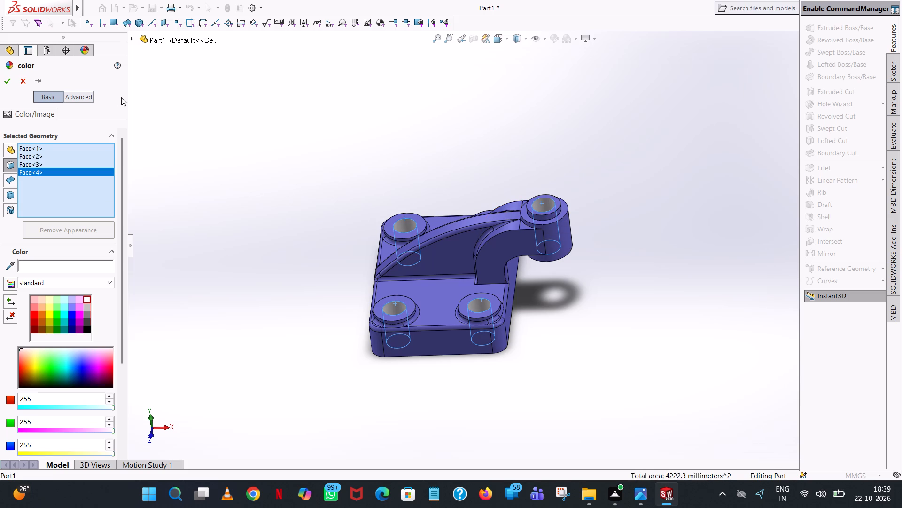
{"action": "middle_click_drag", "start_coordinate": [385, 119], "coordinate": [397, 172]}
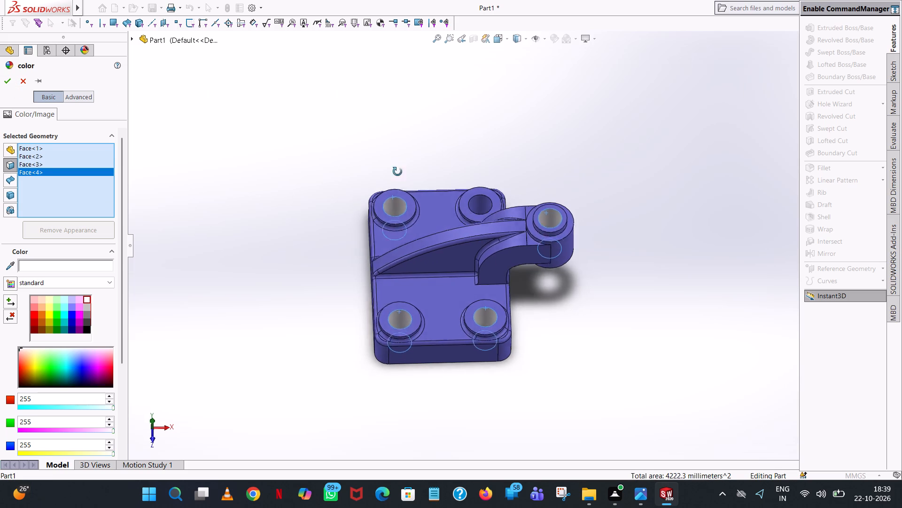
{"action": "middle_click_drag", "start_coordinate": [397, 172], "coordinate": [401, 204]}
{"action": "left_click", "coordinate": [475, 181]}
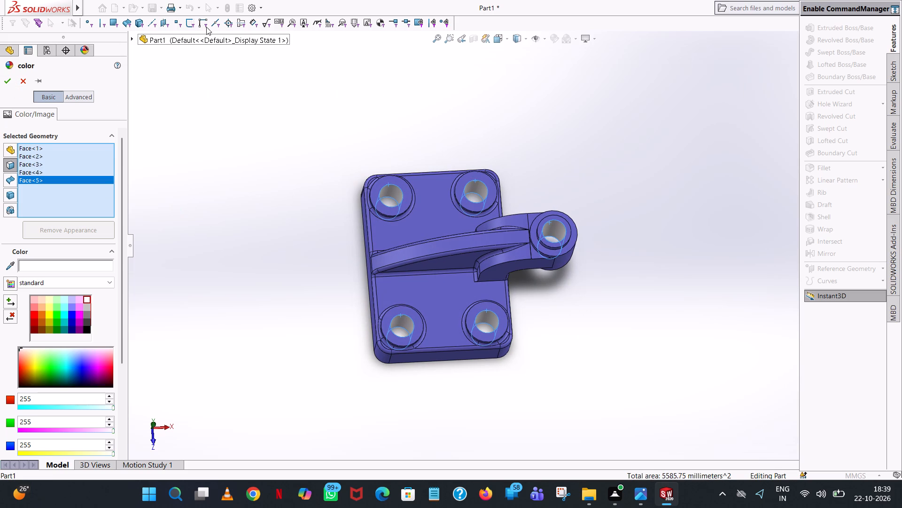
{"action": "left_click", "coordinate": [13, 81]}
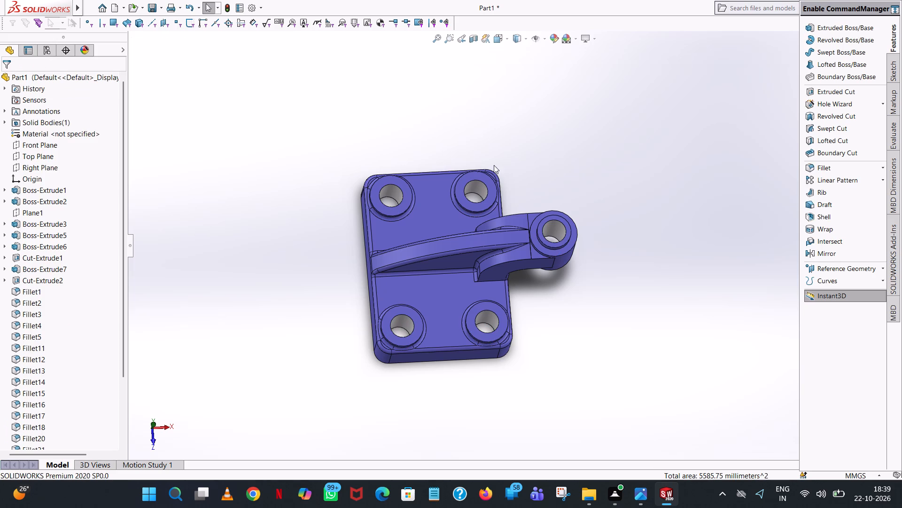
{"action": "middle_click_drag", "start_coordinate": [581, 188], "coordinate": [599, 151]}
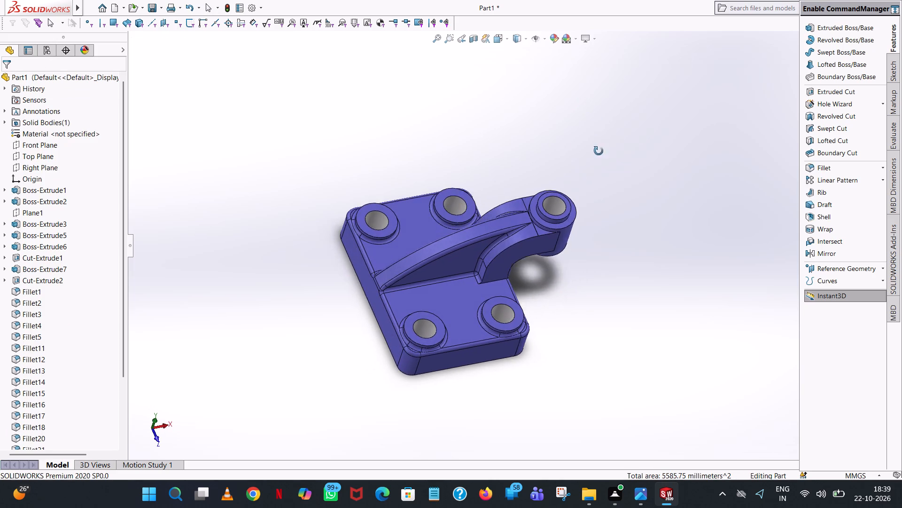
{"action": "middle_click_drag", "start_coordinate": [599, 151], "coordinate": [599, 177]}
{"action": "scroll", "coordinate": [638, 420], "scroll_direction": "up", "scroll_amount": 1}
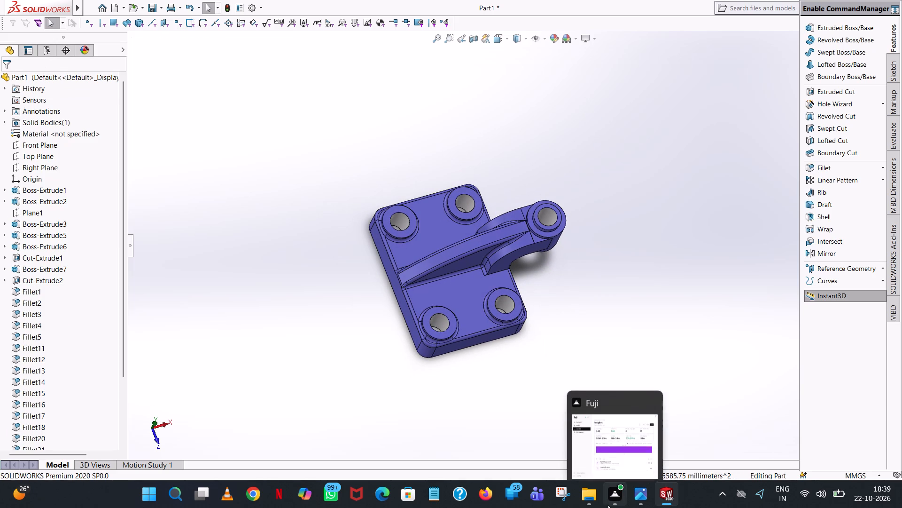
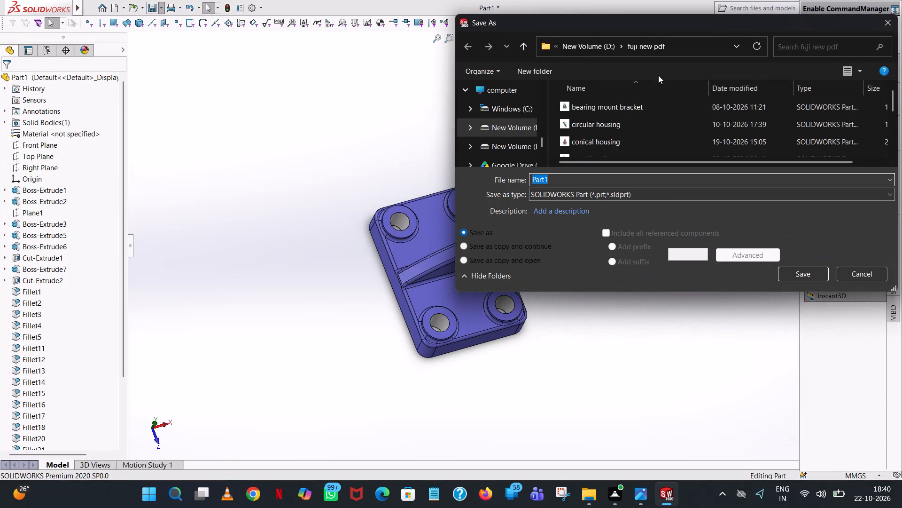
Save a PDF copy of the bracket named "overhug pivot" in the "fuji new pdf" folder.
{"action": "type", "text": "overhug pivot"}
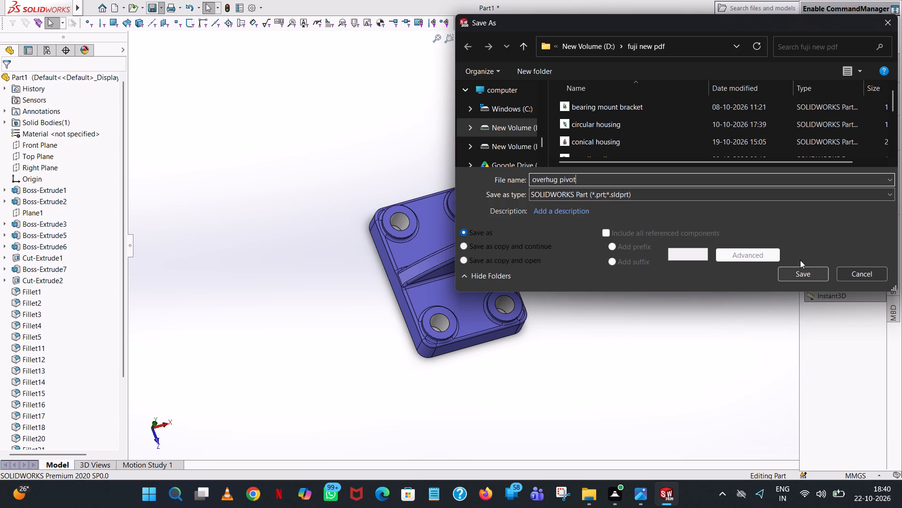
{"action": "left_click", "coordinate": [681, 193]}
{"action": "left_click", "coordinate": [684, 83]}
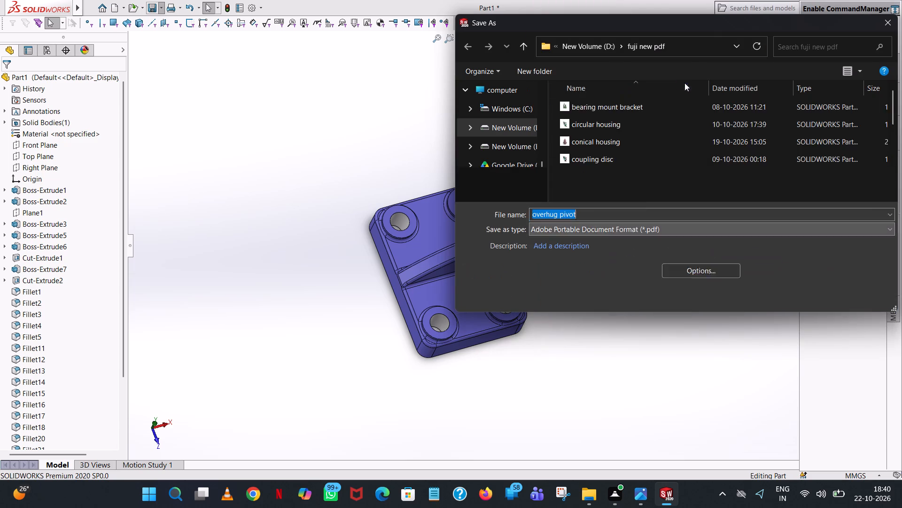
{"action": "left_click", "coordinate": [791, 294]}
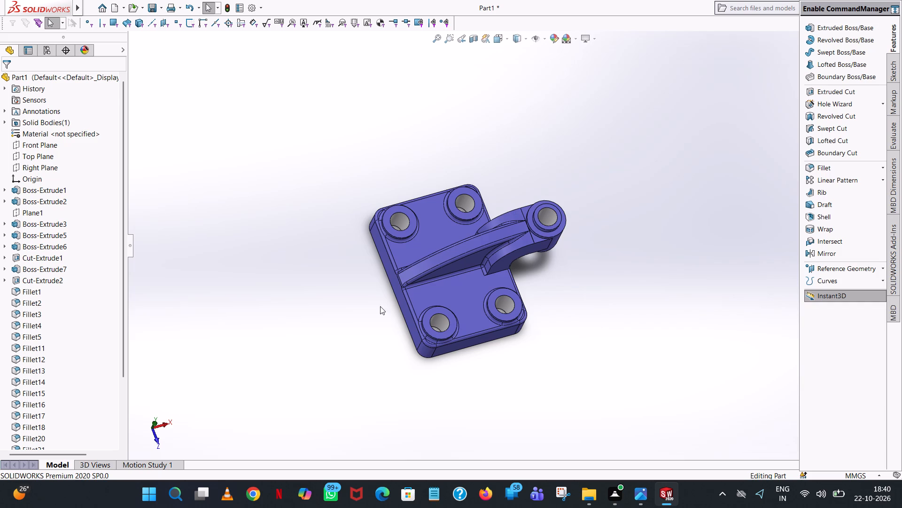
Save the bracket as a SOLIDWORKS part named "overhug pivot" in the "fuji new design" folder on drive D.
{"action": "left_click", "coordinate": [161, 8]}
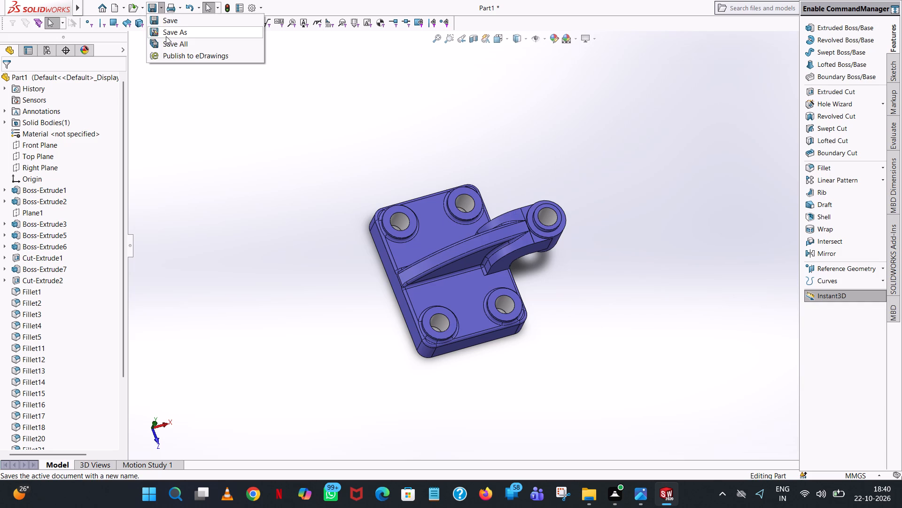
{"action": "left_click", "coordinate": [166, 36]}
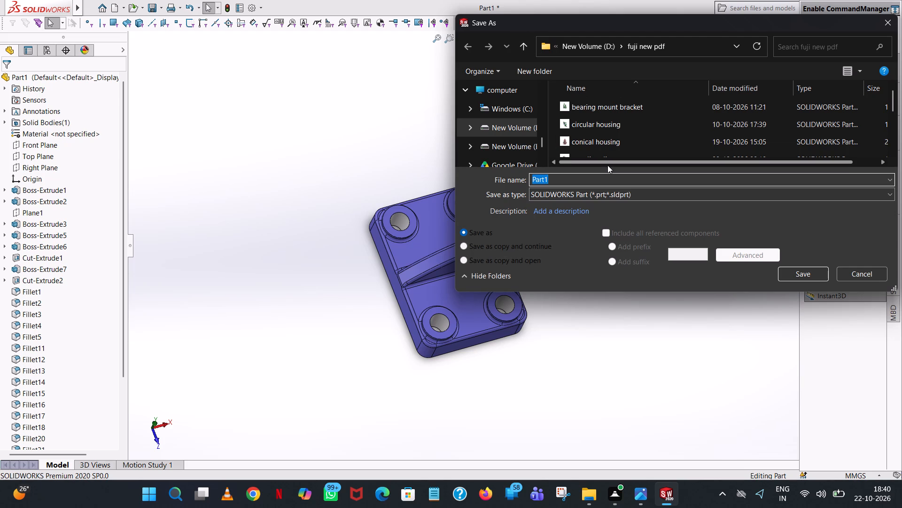
{"action": "type", "text": "overhug piv"}
{"action": "type", "text": "ogt"}
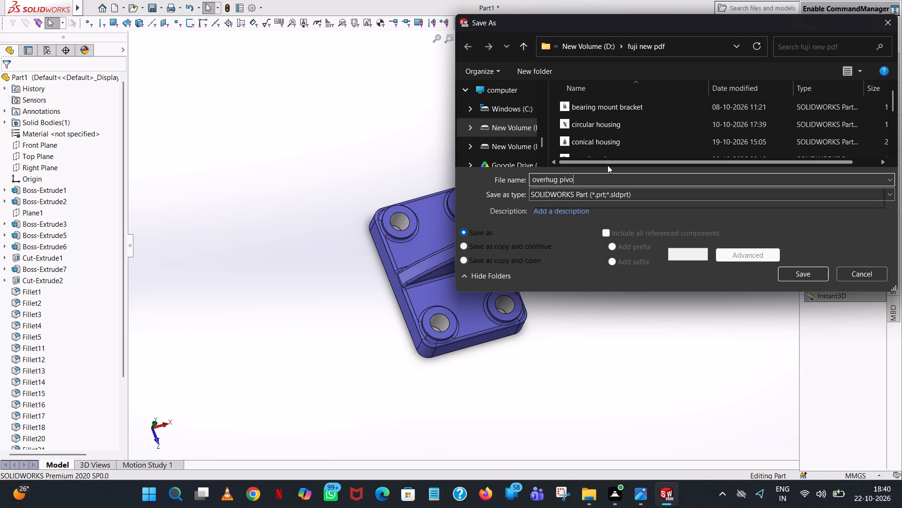
{"action": "key", "text": "BackSpace"}
{"action": "key", "text": "BackSpace"}
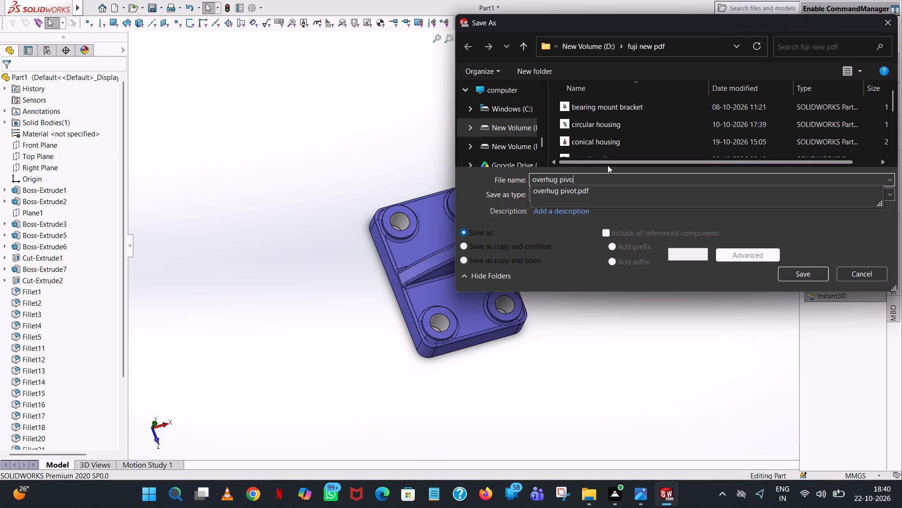
{"action": "key", "text": "t"}
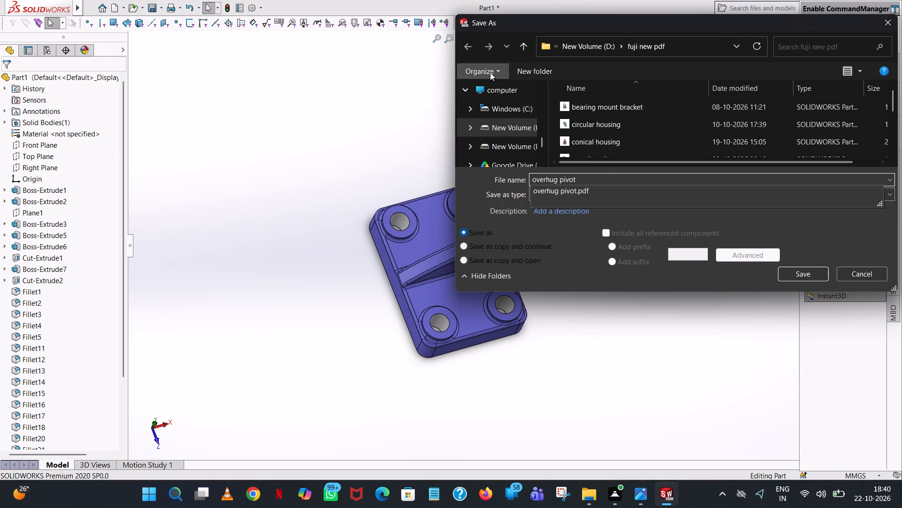
{"action": "left_click", "coordinate": [523, 50]}
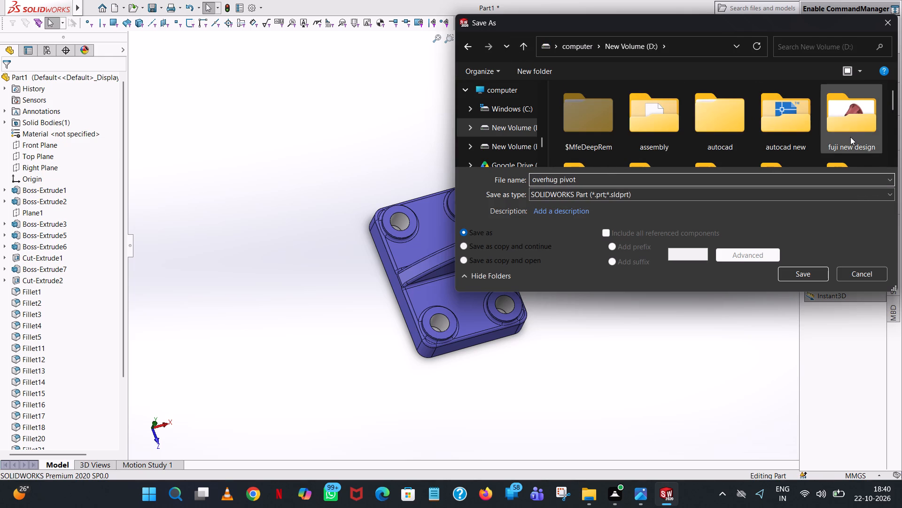
{"action": "double_click", "coordinate": [852, 137]}
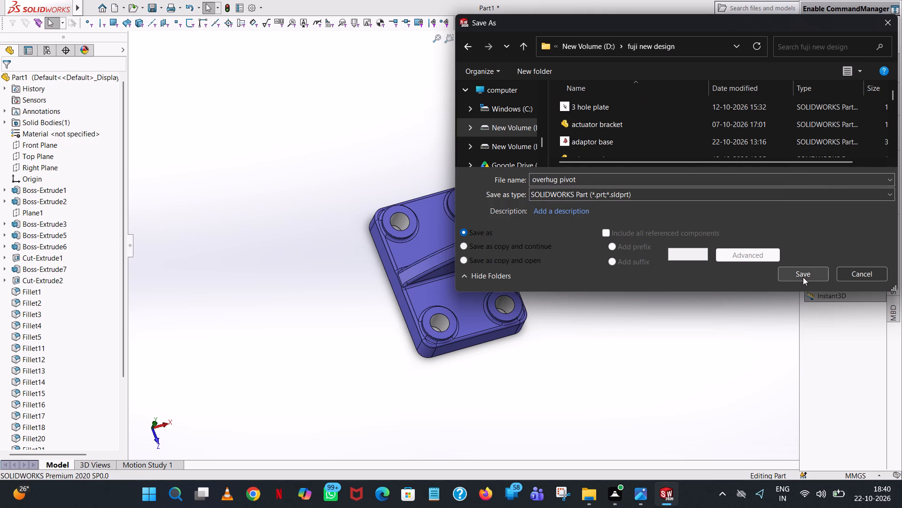
{"action": "left_click", "coordinate": [803, 277]}
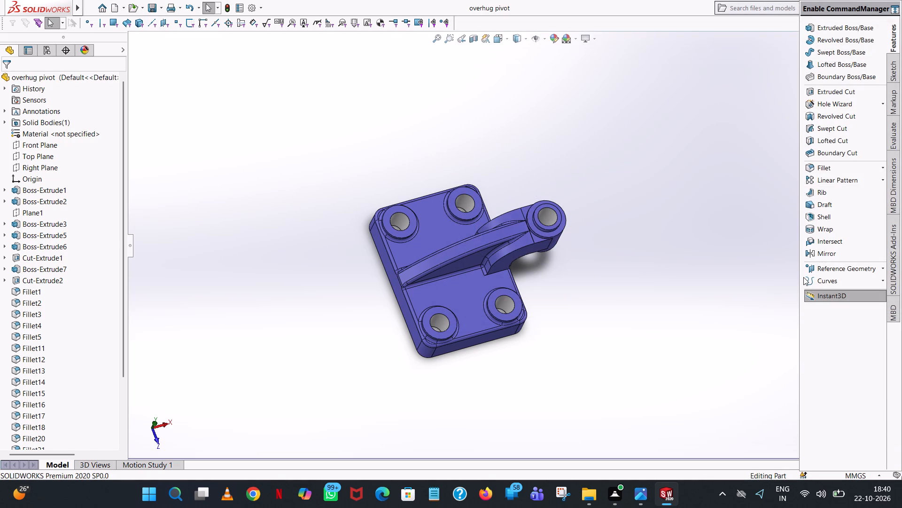